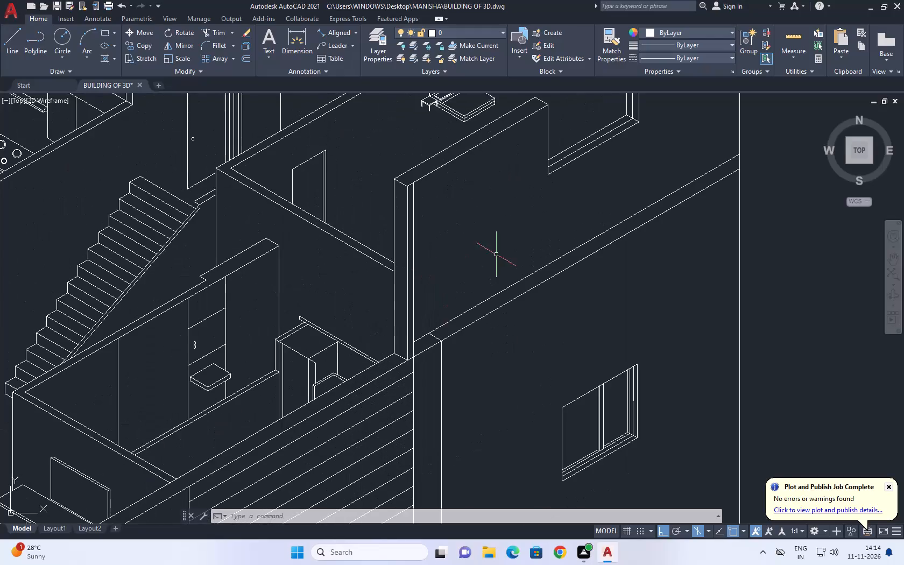
Erase all the text notes listing room sizes and overall dimensions beside the building, including the ROOMS heading.
{"action": "middle_click_drag", "start_coordinate": [503, 251], "coordinate": [451, 325]}
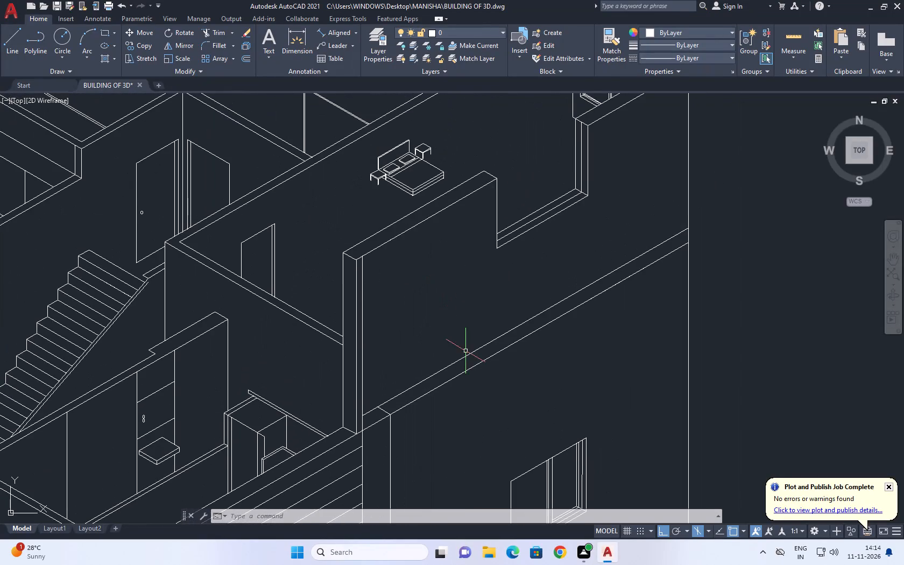
{"action": "scroll", "coordinate": [464, 329], "scroll_direction": "down", "scroll_amount": 3}
{"action": "middle_click_drag", "start_coordinate": [494, 330], "coordinate": [441, 302]}
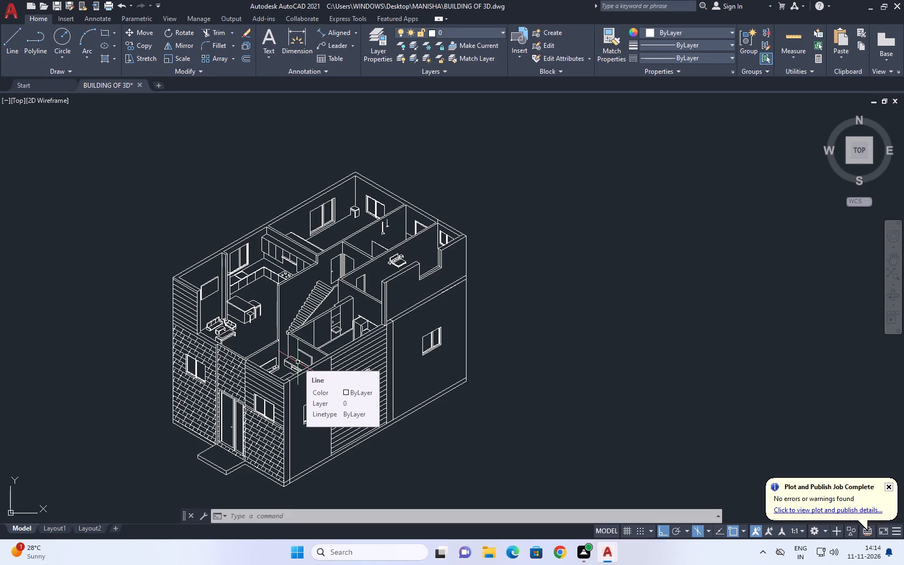
{"action": "scroll", "coordinate": [294, 387], "scroll_direction": "down", "scroll_amount": 4}
{"action": "middle_click_drag", "start_coordinate": [330, 391], "coordinate": [393, 391]}
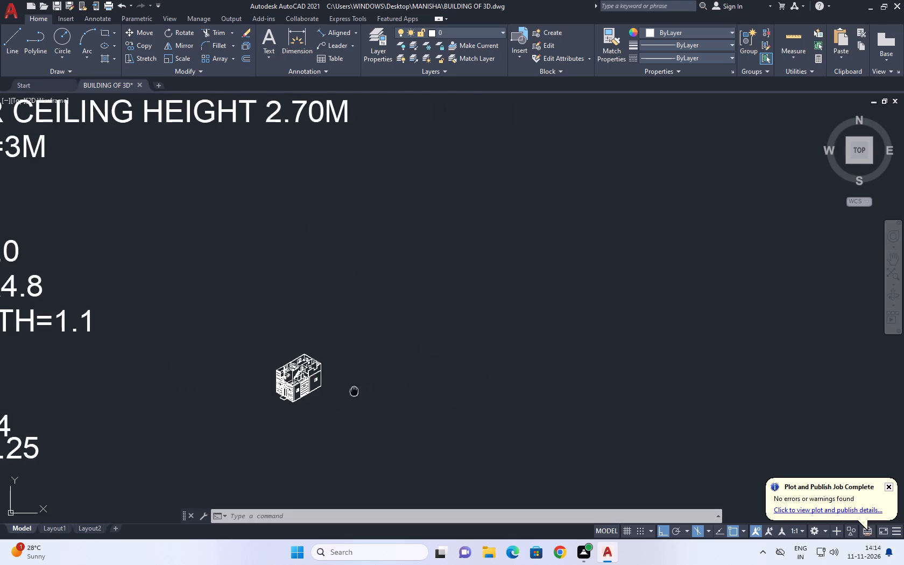
{"action": "middle_click_drag", "start_coordinate": [393, 391], "coordinate": [507, 387]}
{"action": "scroll", "coordinate": [507, 387], "scroll_direction": "up", "scroll_amount": 1}
{"action": "scroll", "coordinate": [507, 386], "scroll_direction": "down", "scroll_amount": 3}
{"action": "left_click_drag", "start_coordinate": [378, 461], "coordinate": [369, 440]}
{"action": "left_click", "coordinate": [328, 239]}
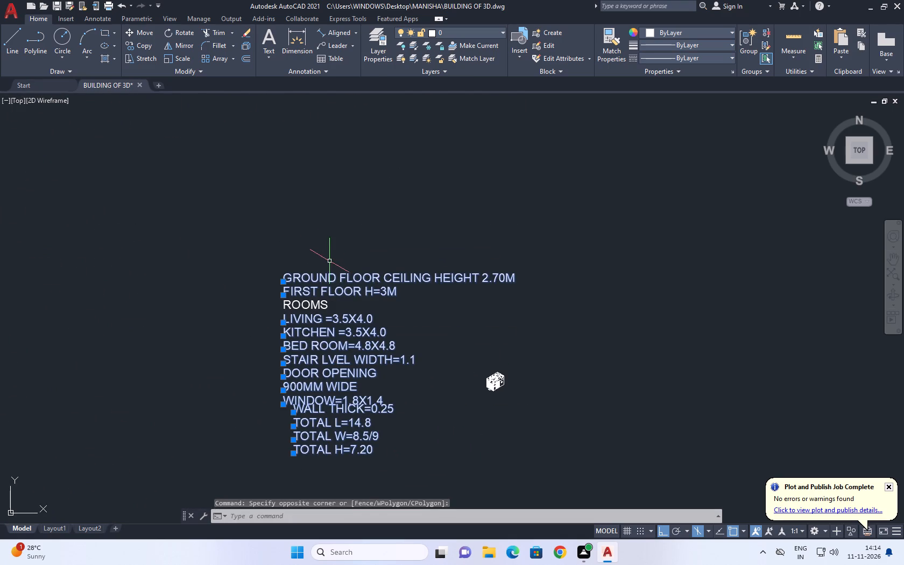
{"action": "key", "text": "Delete"}
{"action": "scroll", "coordinate": [340, 305], "scroll_direction": "up", "scroll_amount": 2}
{"action": "left_click_drag", "start_coordinate": [335, 359], "coordinate": [305, 329]}
{"action": "left_click_drag", "start_coordinate": [237, 264], "coordinate": [222, 266]}
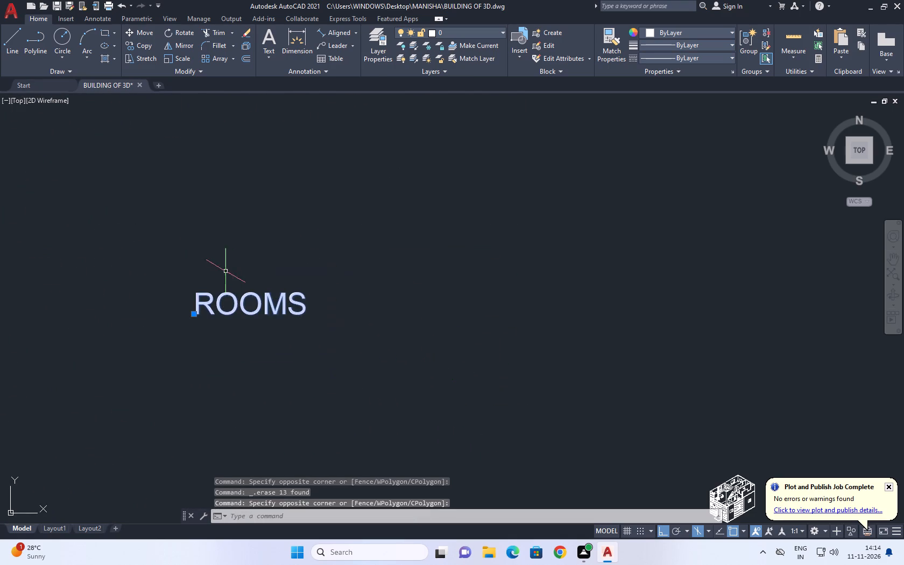
{"action": "key", "text": "Delete"}
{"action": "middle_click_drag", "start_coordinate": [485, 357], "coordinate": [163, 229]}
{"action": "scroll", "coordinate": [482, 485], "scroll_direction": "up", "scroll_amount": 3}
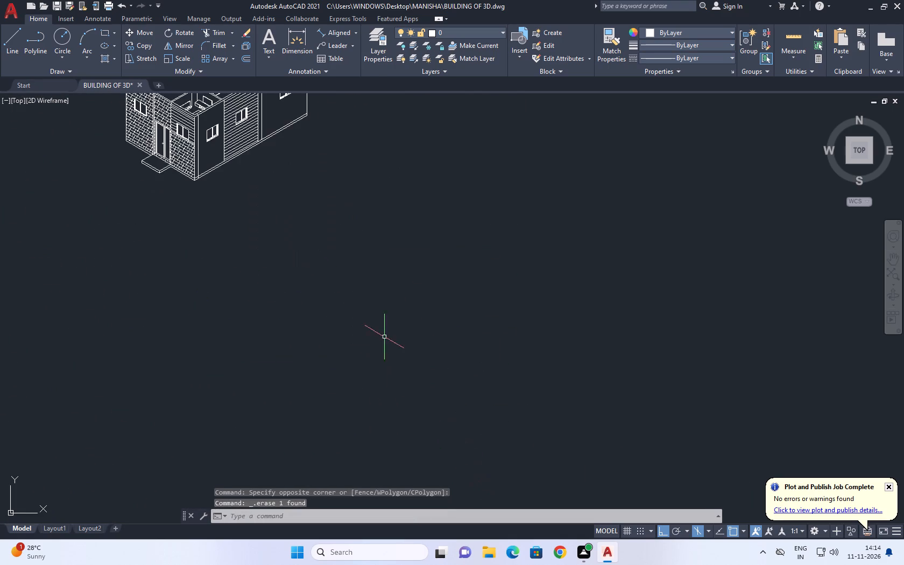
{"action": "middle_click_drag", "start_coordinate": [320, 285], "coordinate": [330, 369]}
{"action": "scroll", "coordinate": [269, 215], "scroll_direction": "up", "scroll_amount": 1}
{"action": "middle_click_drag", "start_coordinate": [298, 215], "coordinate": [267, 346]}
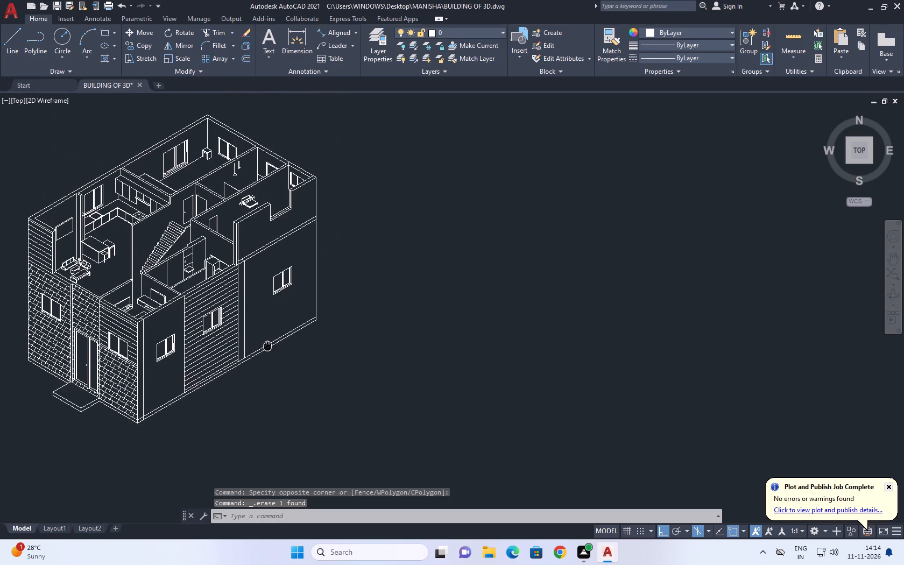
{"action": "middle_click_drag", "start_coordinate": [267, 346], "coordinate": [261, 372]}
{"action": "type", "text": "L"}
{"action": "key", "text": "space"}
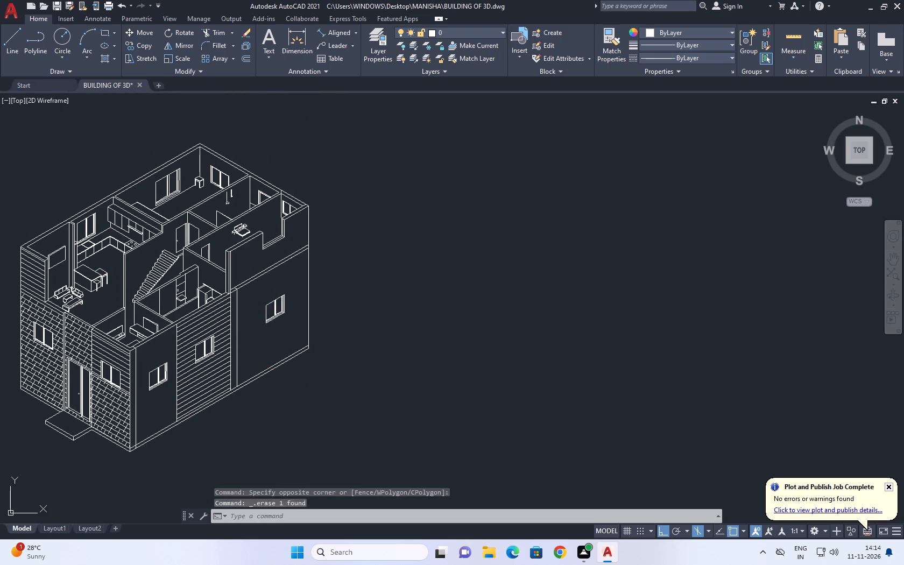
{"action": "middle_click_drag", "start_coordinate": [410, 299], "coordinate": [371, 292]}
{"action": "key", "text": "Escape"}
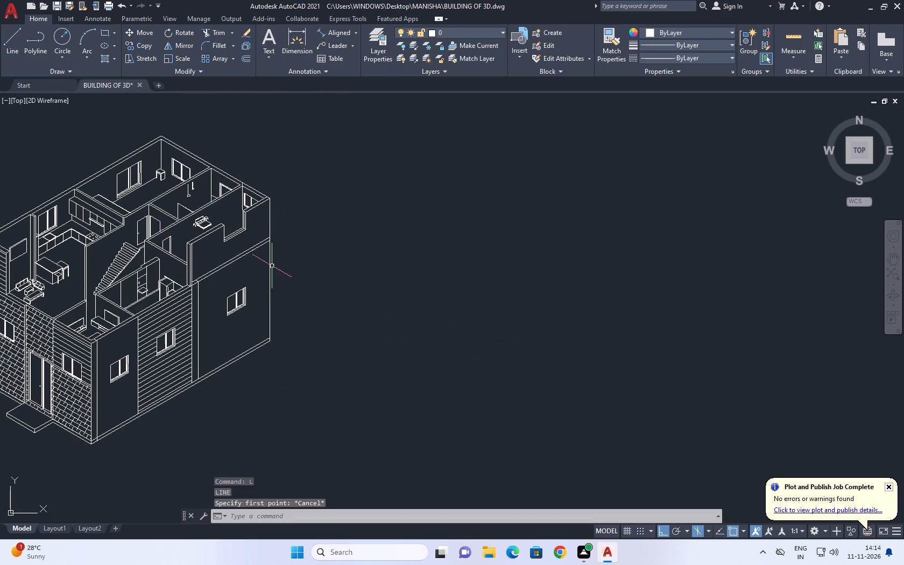
Switch the drafting mode from isometric to orthographic.
{"action": "left_click", "coordinate": [697, 532]}
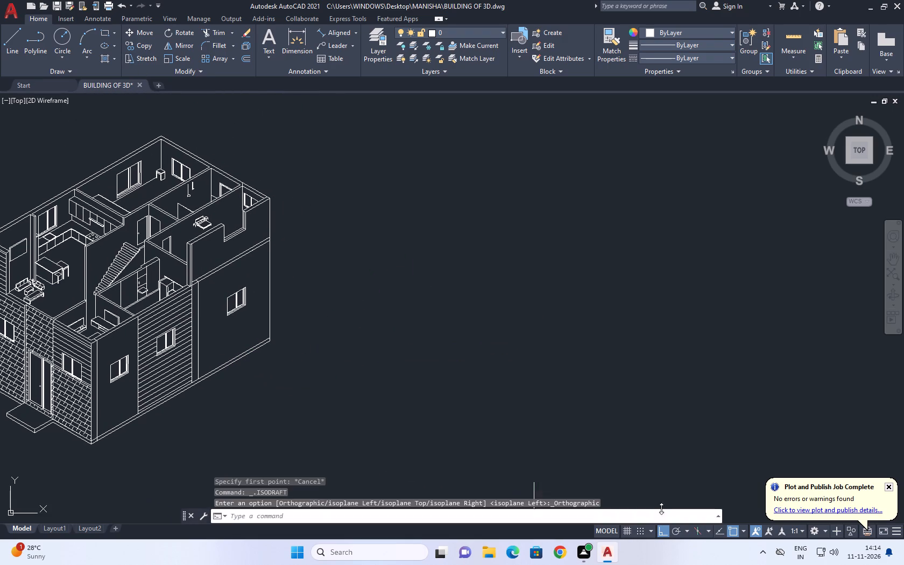
Draw a closed rectangle of lines, 14.8 wide and 7.20 high, in the empty space beside the isometric building.
{"action": "scroll", "coordinate": [476, 422], "scroll_direction": "down", "scroll_amount": 1}
{"action": "middle_click_drag", "start_coordinate": [509, 425], "coordinate": [472, 381]}
{"action": "scroll", "coordinate": [305, 288], "scroll_direction": "up", "scroll_amount": 1}
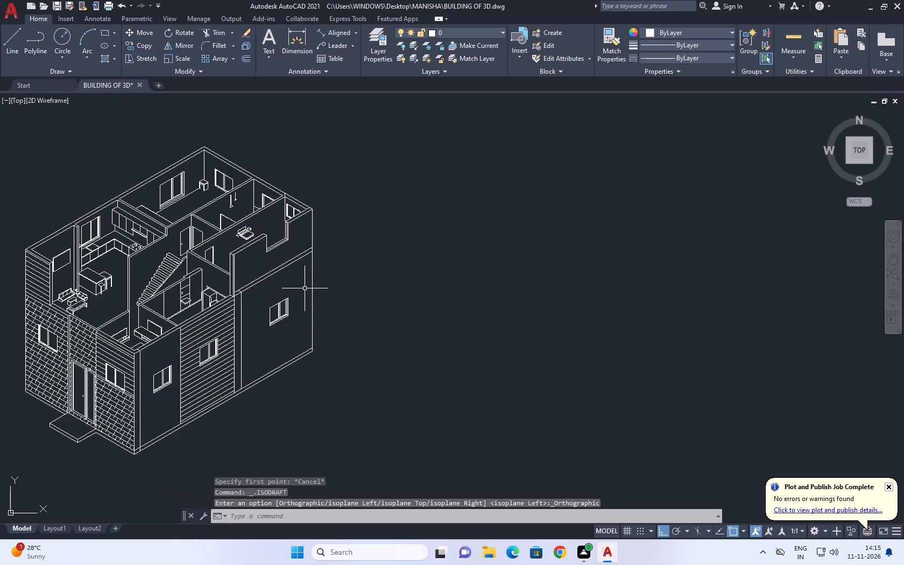
{"action": "scroll", "coordinate": [300, 286], "scroll_direction": "up", "scroll_amount": 1}
{"action": "middle_click_drag", "start_coordinate": [344, 295], "coordinate": [414, 294]}
{"action": "scroll", "coordinate": [412, 295], "scroll_direction": "down", "scroll_amount": 2}
{"action": "middle_click_drag", "start_coordinate": [479, 344], "coordinate": [419, 315]}
{"action": "key", "text": "l"}
{"action": "key", "text": "space"}
{"action": "left_click", "coordinate": [377, 325]}
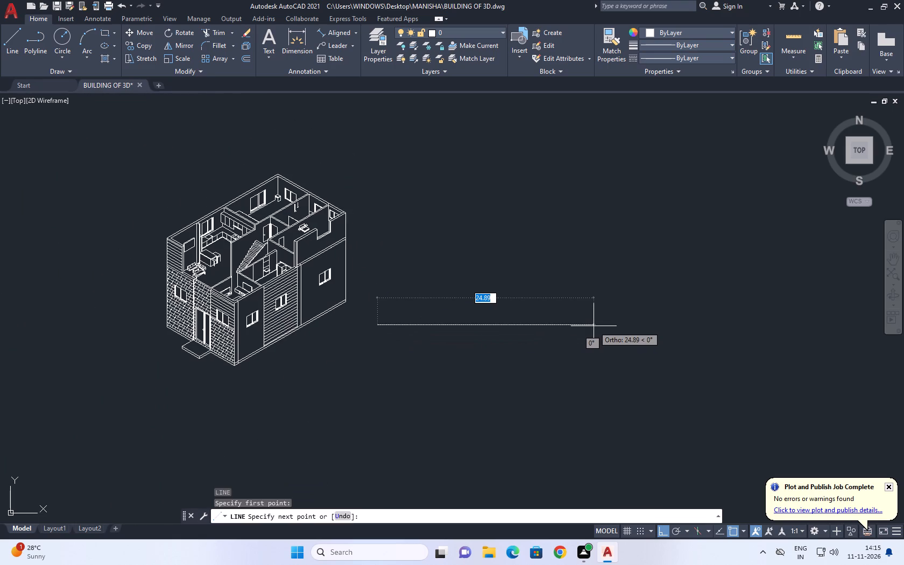
{"action": "type", "text": "18"}
{"action": "key", "text": "BackSpace"}
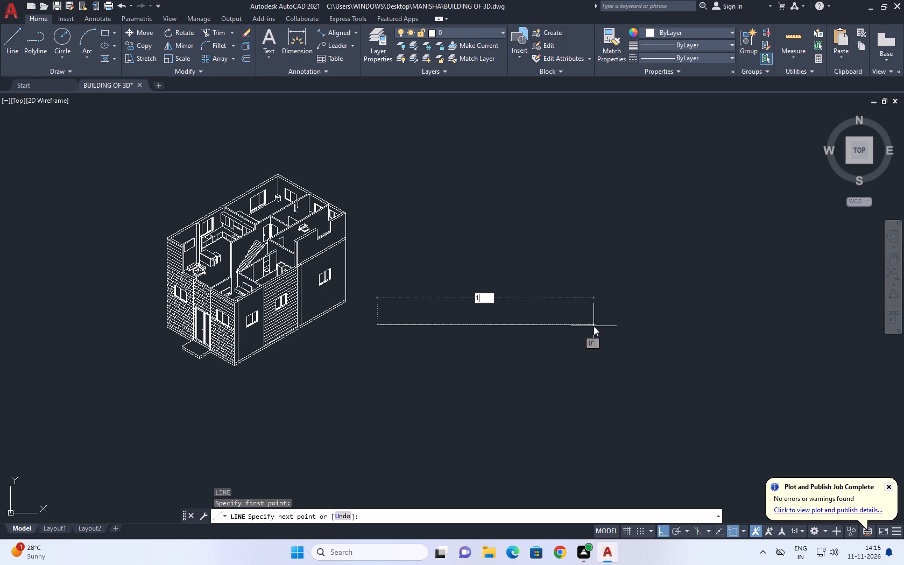
{"action": "type", "text": "4.8"}
{"action": "key", "text": "Return"}
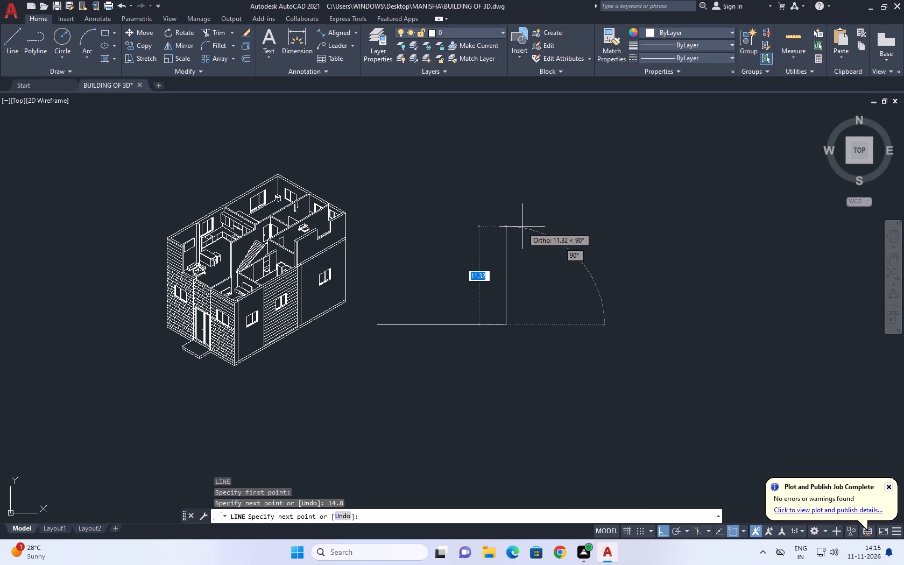
{"action": "type", "text": "7.2"}
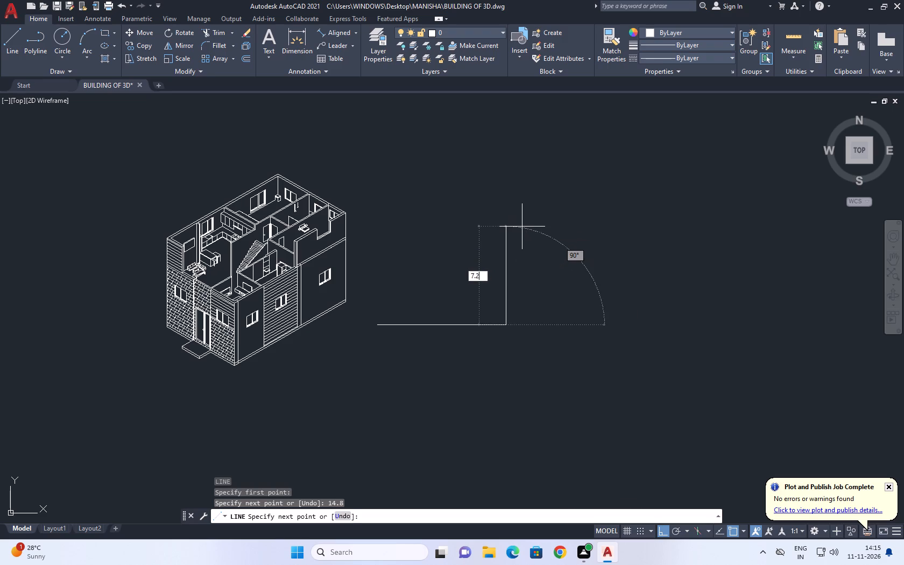
{"action": "key", "text": "0"}
{"action": "key", "text": "Return"}
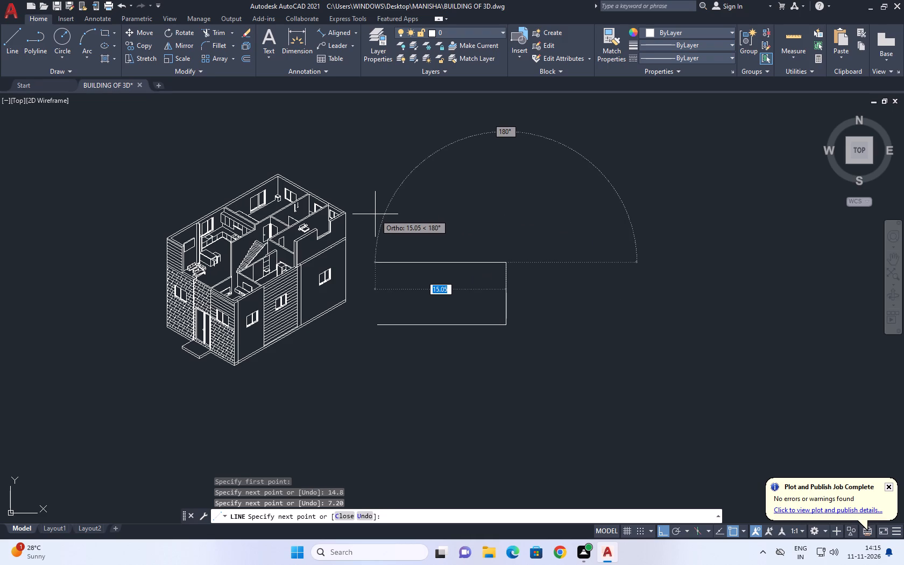
{"action": "type", "text": "14."}
{"action": "key", "text": "8"}
{"action": "key", "text": "Return"}
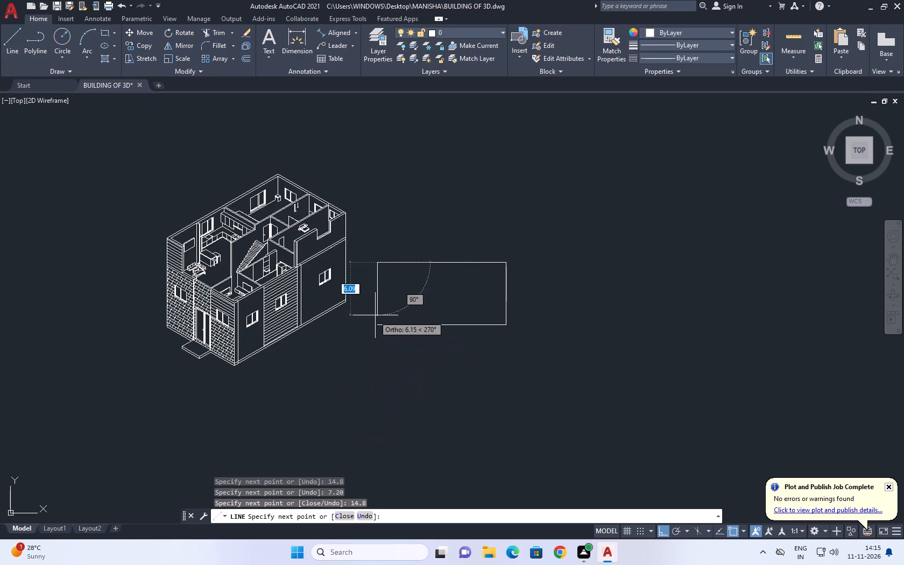
{"action": "left_click_drag", "start_coordinate": [379, 325], "coordinate": [379, 330]}
{"action": "right_click", "coordinate": [383, 349]}
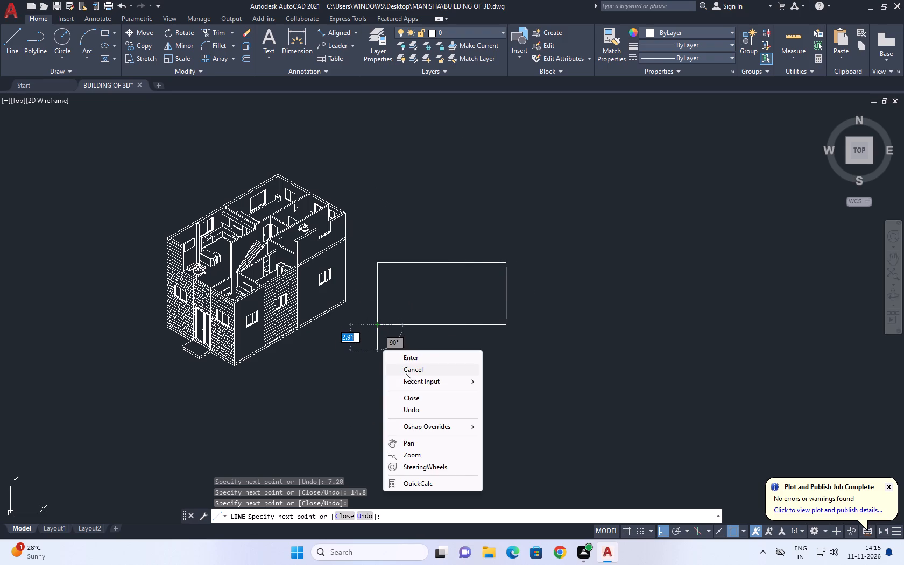
{"action": "left_click", "coordinate": [409, 373]}
Draw a vertical line from the midpoint of the rectangle's bottom edge up past its top edge.
{"action": "middle_click_drag", "start_coordinate": [471, 363], "coordinate": [485, 398]}
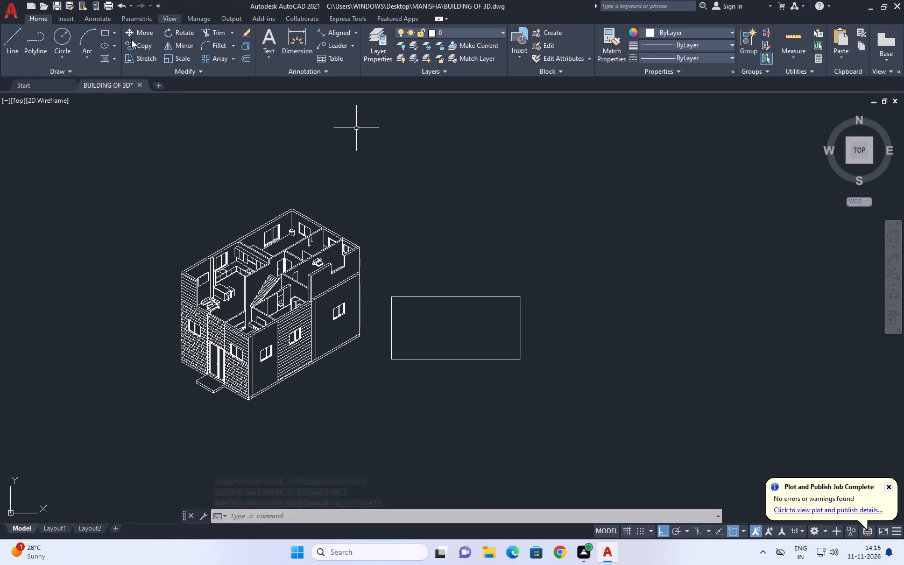
{"action": "left_click", "coordinate": [12, 45]}
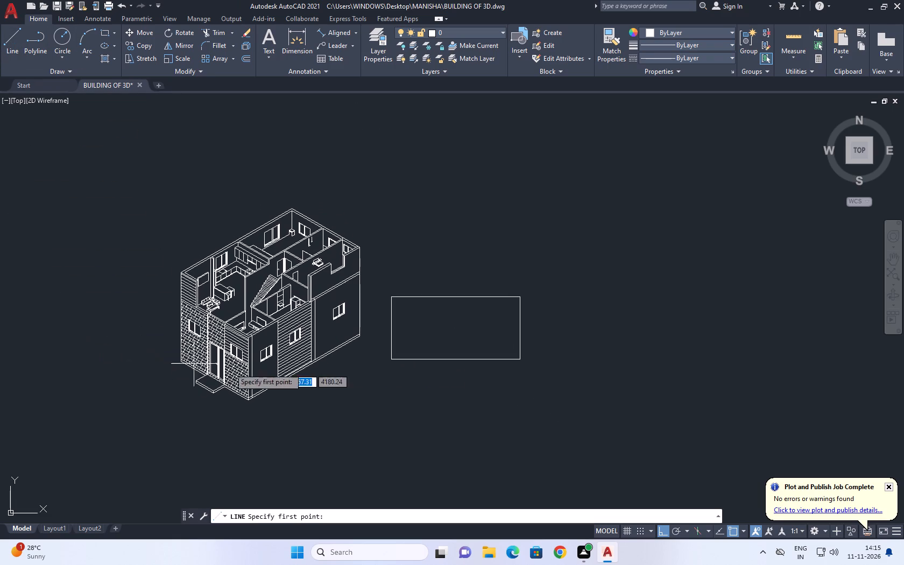
{"action": "middle_click_drag", "start_coordinate": [492, 379], "coordinate": [493, 385]}
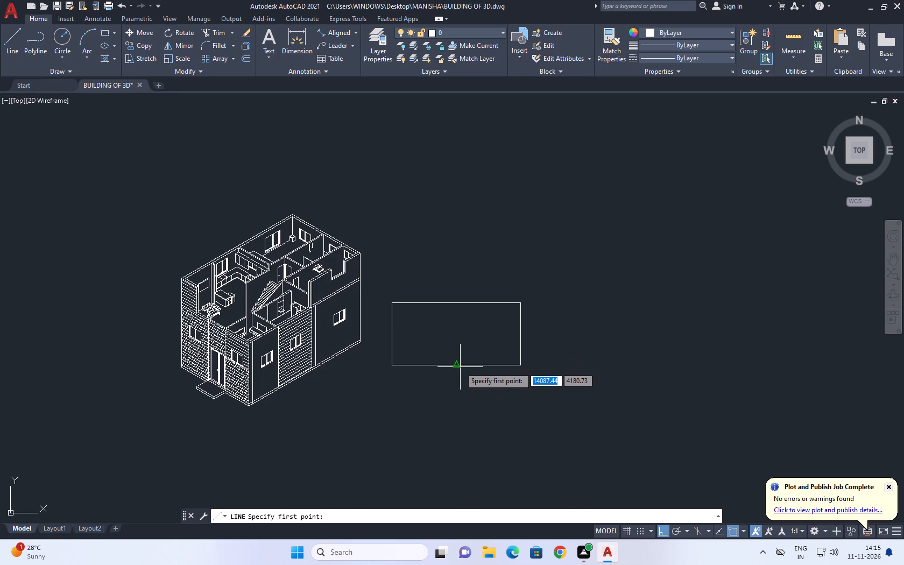
{"action": "left_click", "coordinate": [457, 365]}
{"action": "left_click", "coordinate": [445, 224]}
{"action": "right_click", "coordinate": [506, 230]}
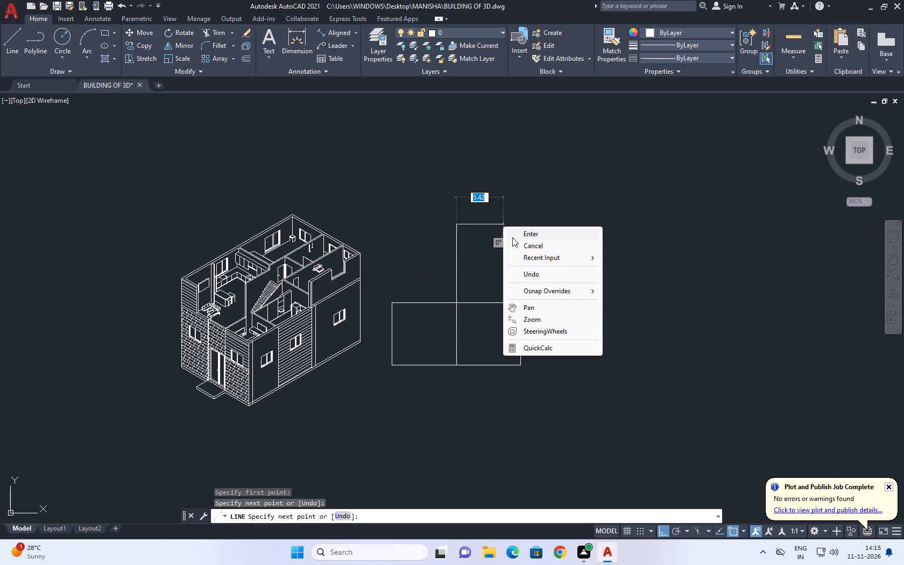
{"action": "left_click", "coordinate": [530, 242]}
Trim off the part of the vertical centre line that projects above the rectangle's top edge.
{"action": "left_click_drag", "start_coordinate": [227, 34], "coordinate": [228, 40]}
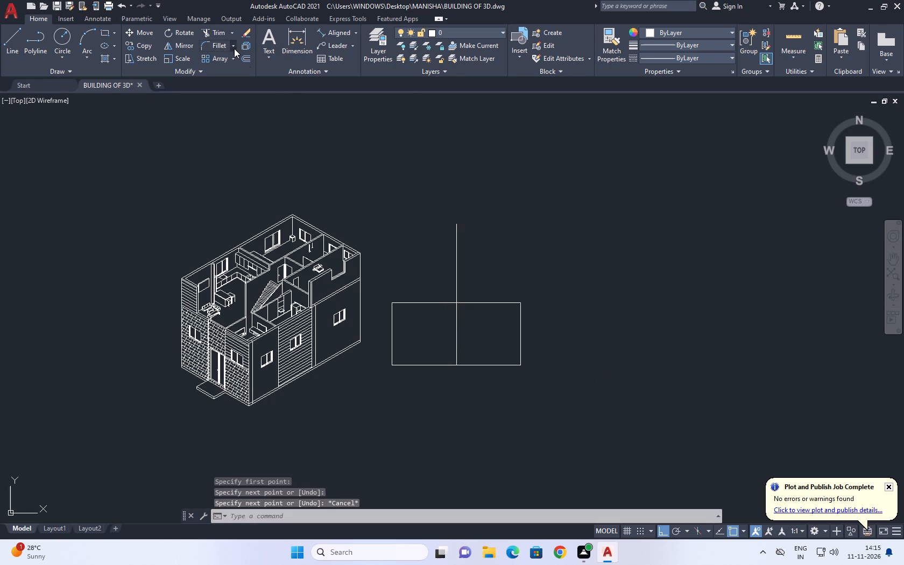
{"action": "left_click", "coordinate": [211, 30]}
{"action": "left_click_drag", "start_coordinate": [504, 253], "coordinate": [499, 256]}
{"action": "left_click", "coordinate": [429, 231]}
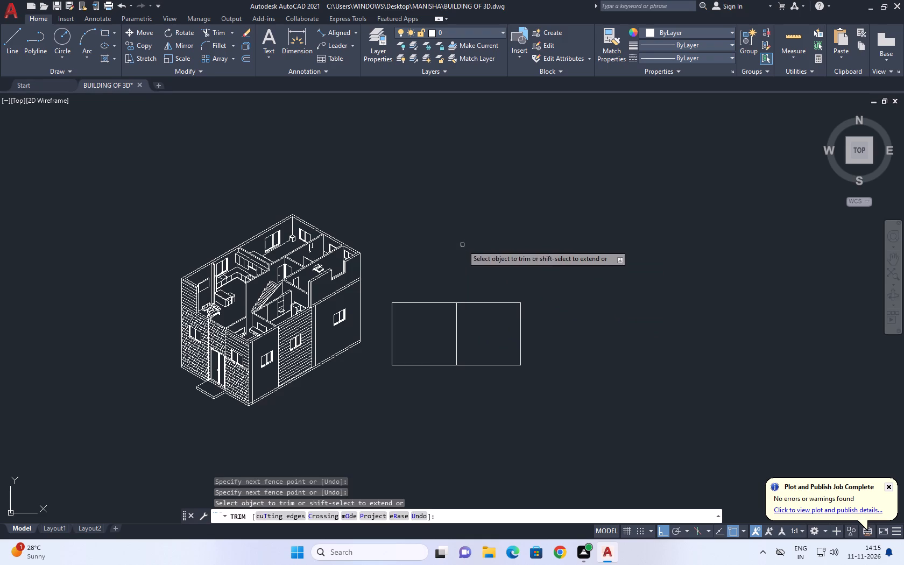
{"action": "right_click", "coordinate": [464, 245]}
{"action": "left_click", "coordinate": [488, 256]}
Copy the rectangle's vertical centre line twice, at a distance of 2.5 on each side.
{"action": "middle_click_drag", "start_coordinate": [377, 315], "coordinate": [540, 247]}
{"action": "scroll", "coordinate": [561, 282], "scroll_direction": "up", "scroll_amount": 1}
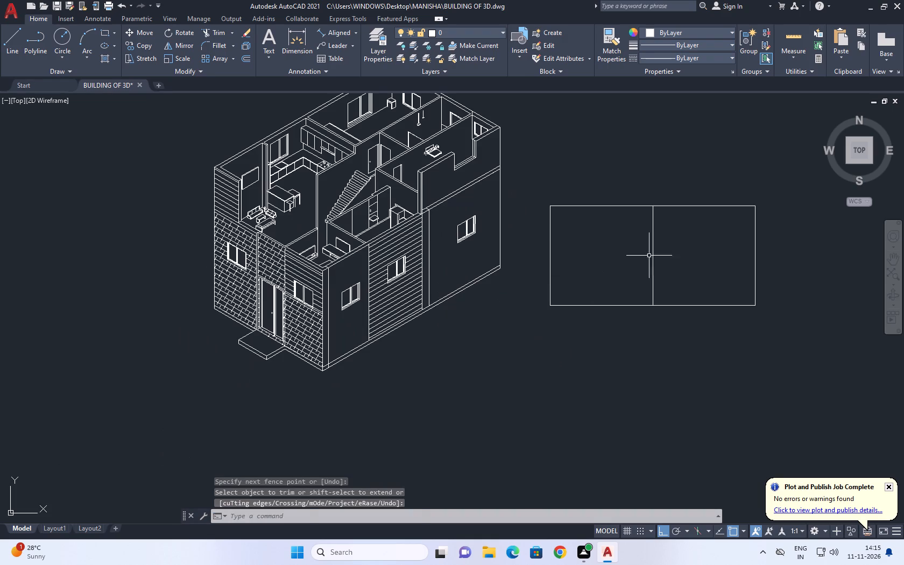
{"action": "left_click", "coordinate": [677, 251]}
{"action": "left_click", "coordinate": [638, 249]}
{"action": "middle_click_drag", "start_coordinate": [667, 284], "coordinate": [406, 377]}
{"action": "left_click", "coordinate": [141, 46]}
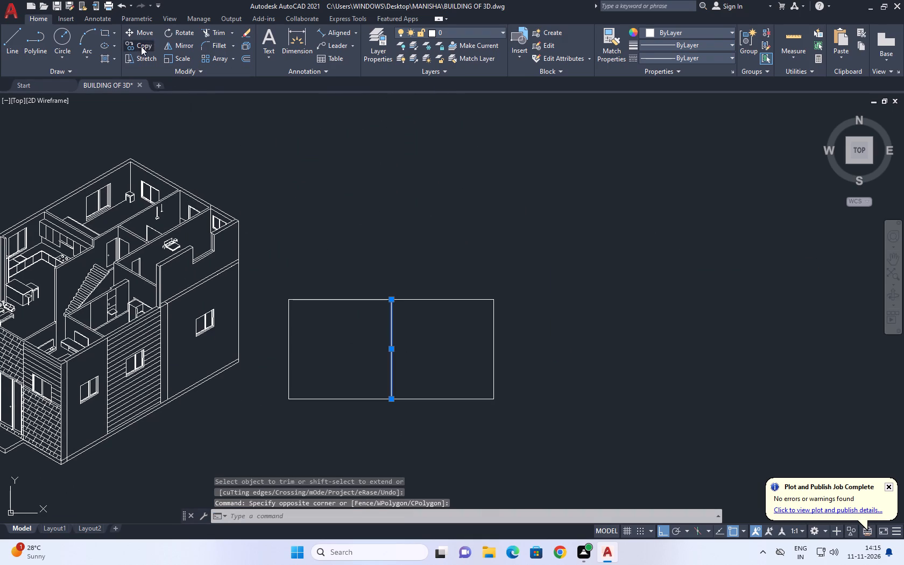
{"action": "scroll", "coordinate": [429, 406], "scroll_direction": "up", "scroll_amount": 1}
{"action": "scroll", "coordinate": [395, 359], "scroll_direction": "down", "scroll_amount": 2}
{"action": "scroll", "coordinate": [402, 359], "scroll_direction": "up", "scroll_amount": 1}
{"action": "middle_click_drag", "start_coordinate": [399, 363], "coordinate": [400, 364]}
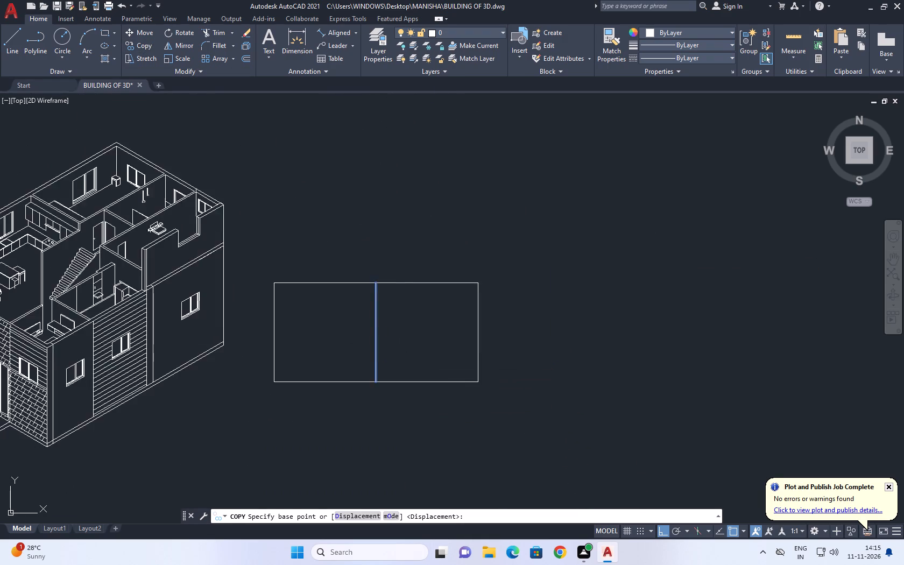
{"action": "middle_click_drag", "start_coordinate": [400, 364], "coordinate": [553, 338]}
{"action": "left_click", "coordinate": [546, 320]}
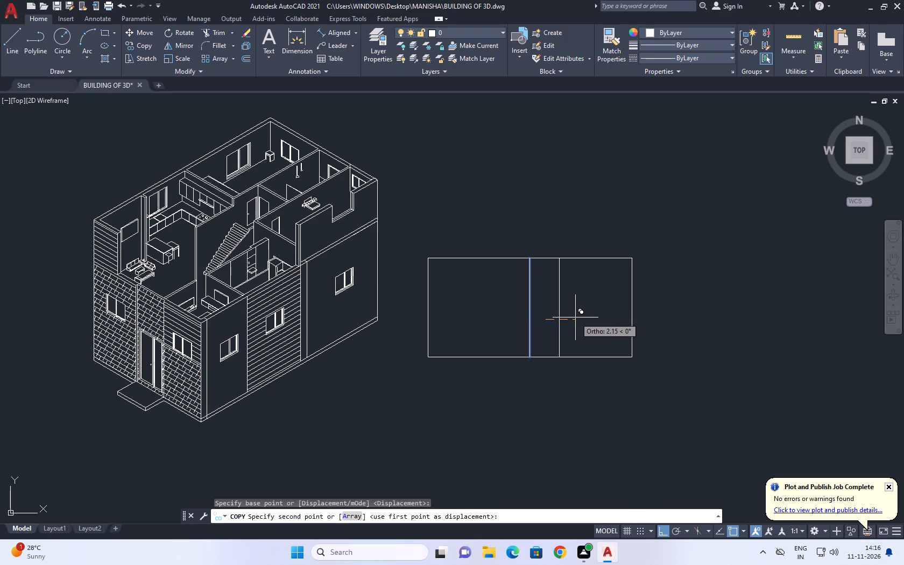
{"action": "type", "text": "2."}
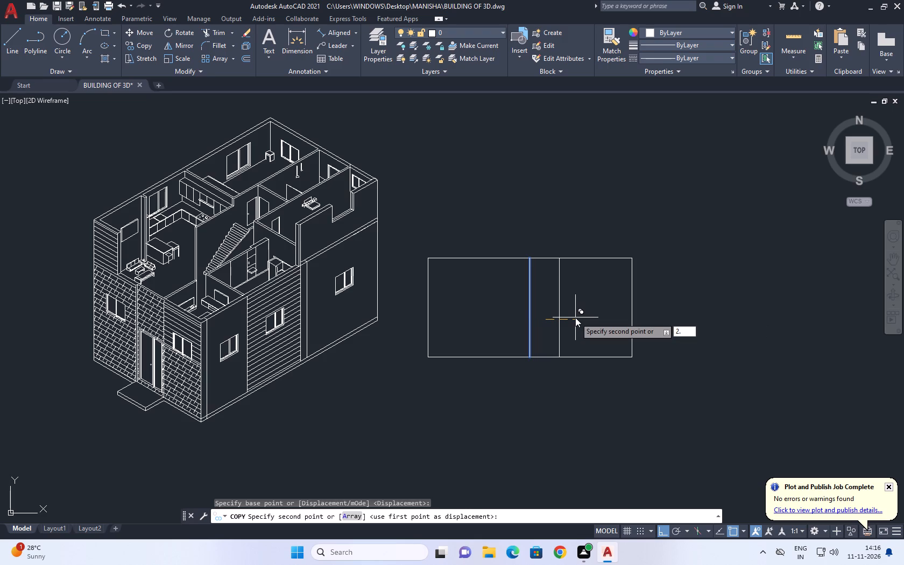
{"action": "key", "text": "5"}
{"action": "key", "text": "Return"}
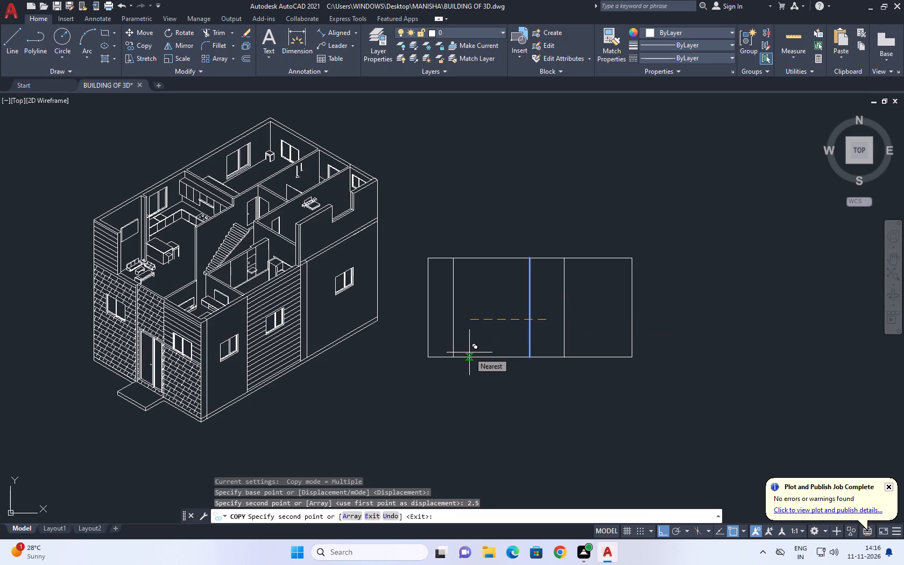
{"action": "type", "text": "2.5"}
{"action": "key", "text": "Return"}
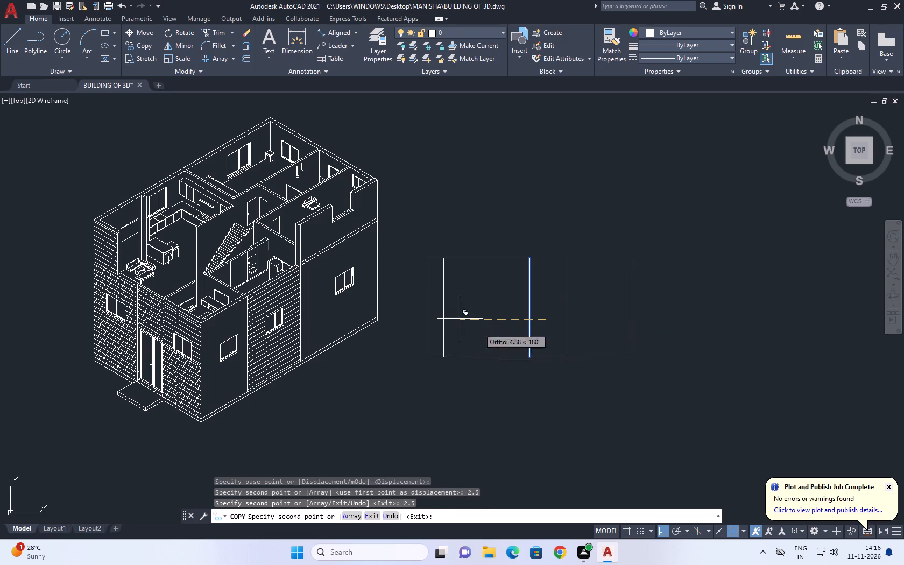
{"action": "right_click", "coordinate": [570, 297]}
{"action": "left_click", "coordinate": [605, 310]}
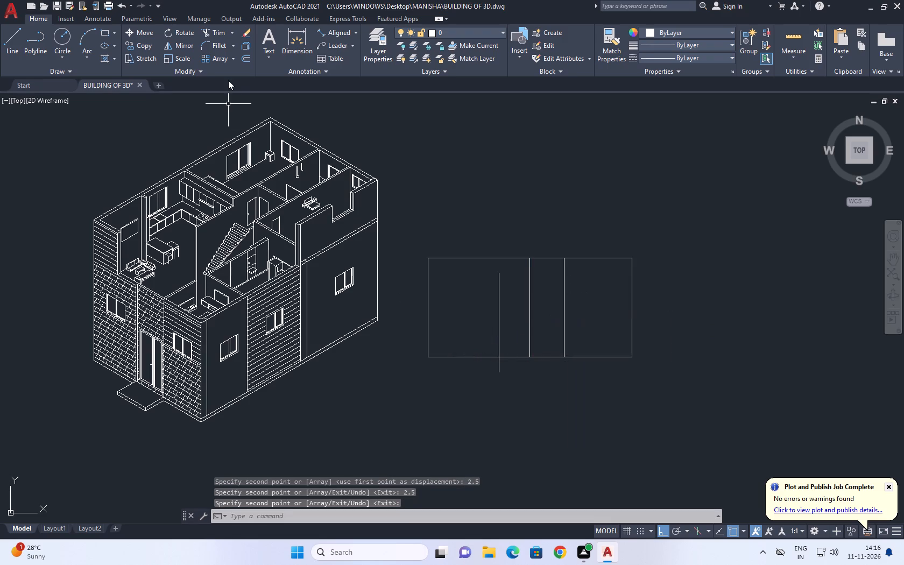
Extend the left-hand copied line up to the rectangle's top edge.
{"action": "type", "text": "EX"}
{"action": "key", "text": "space"}
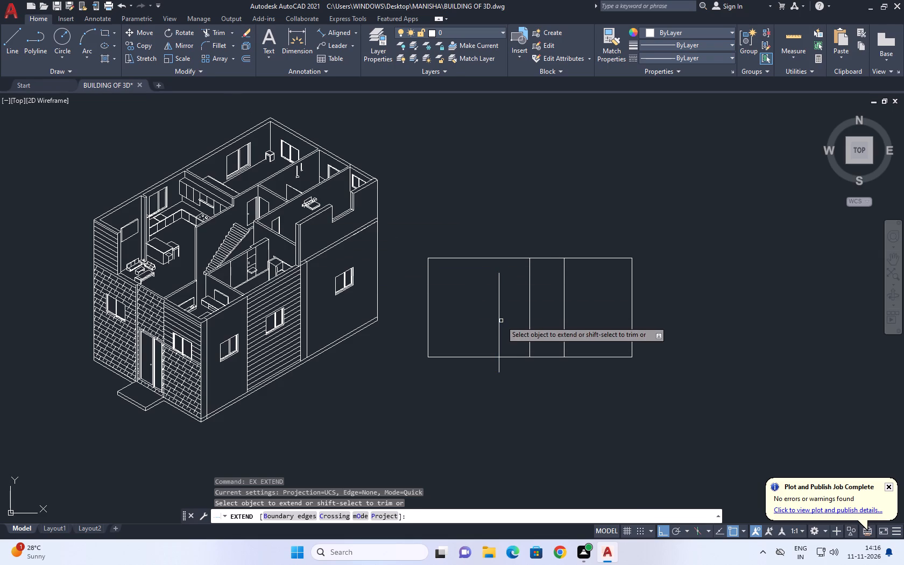
{"action": "left_click", "coordinate": [521, 285]}
{"action": "left_click", "coordinate": [465, 285]}
{"action": "right_click", "coordinate": [512, 189]}
{"action": "left_click", "coordinate": [529, 202]}
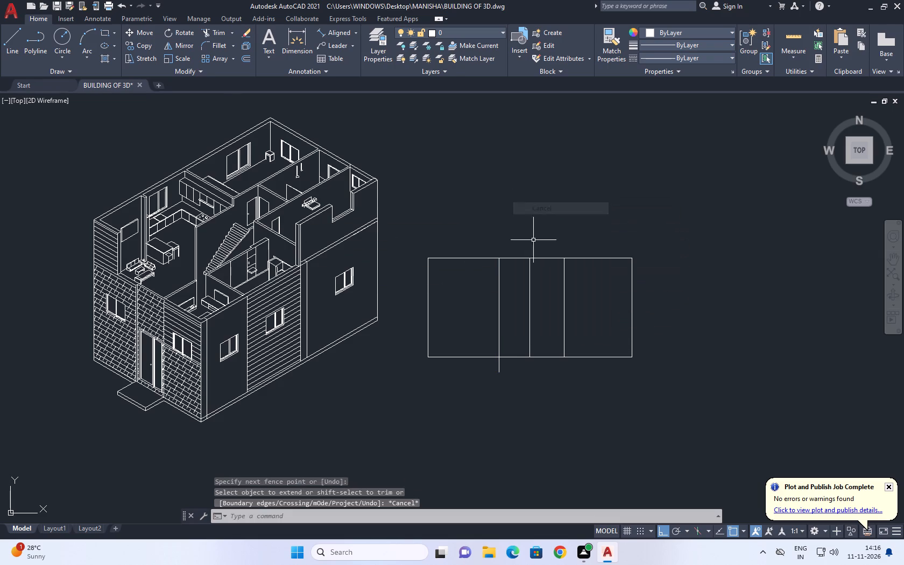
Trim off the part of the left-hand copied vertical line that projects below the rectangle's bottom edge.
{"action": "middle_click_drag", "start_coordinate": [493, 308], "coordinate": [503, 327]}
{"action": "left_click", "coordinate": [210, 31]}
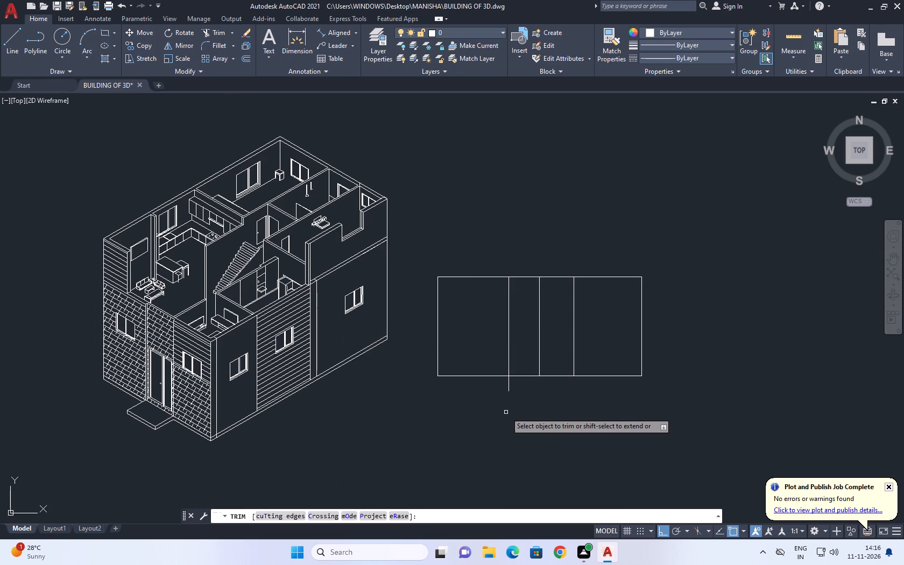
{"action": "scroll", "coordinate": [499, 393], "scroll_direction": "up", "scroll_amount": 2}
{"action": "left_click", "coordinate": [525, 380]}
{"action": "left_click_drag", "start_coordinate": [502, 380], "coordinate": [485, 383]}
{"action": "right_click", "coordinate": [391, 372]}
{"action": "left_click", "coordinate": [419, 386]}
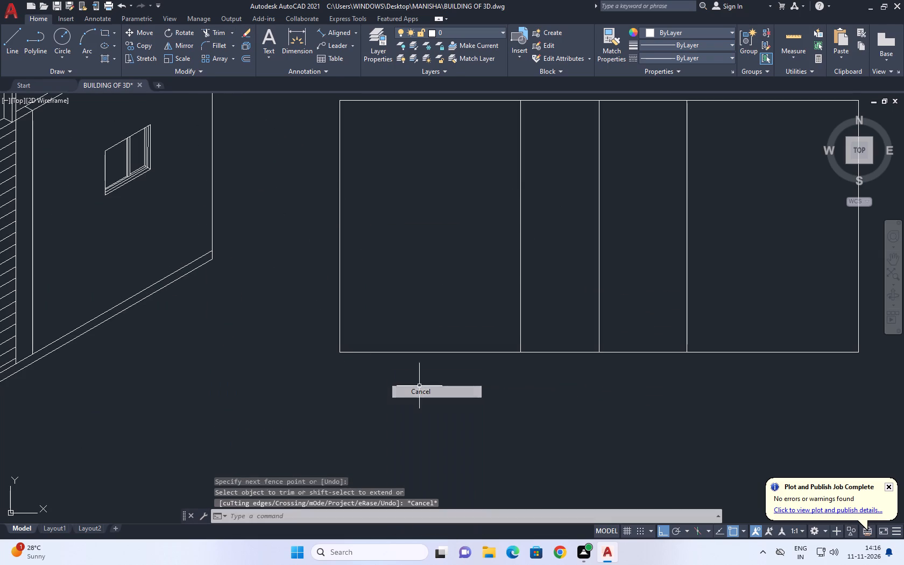
Check the spacing between the left-hand vertical line and the centre line with a linear dimension, without placing it.
{"action": "scroll", "coordinate": [412, 375], "scroll_direction": "down", "scroll_amount": 3}
{"action": "middle_click_drag", "start_coordinate": [404, 355], "coordinate": [487, 330]}
{"action": "middle_click_drag", "start_coordinate": [548, 378], "coordinate": [557, 390]}
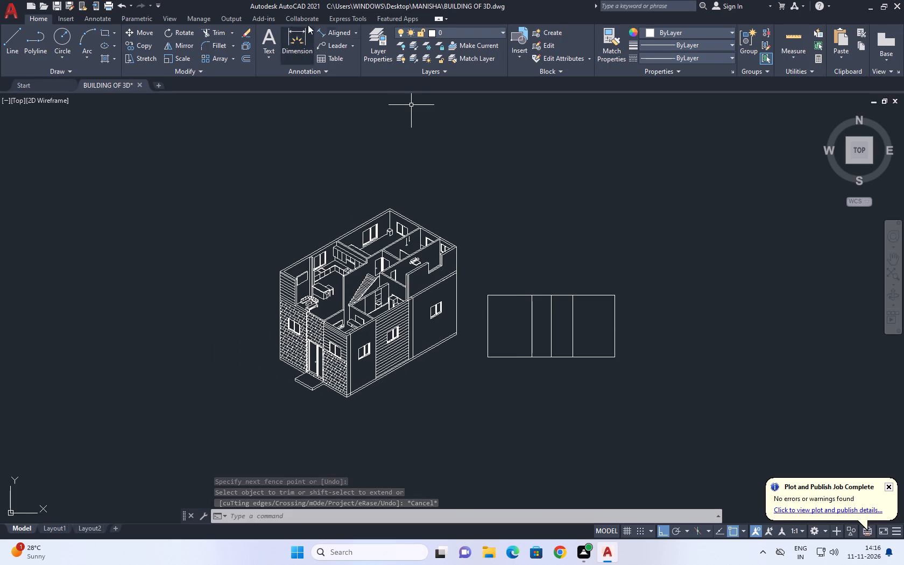
{"action": "left_click", "coordinate": [352, 33]}
{"action": "left_click", "coordinate": [353, 36]}
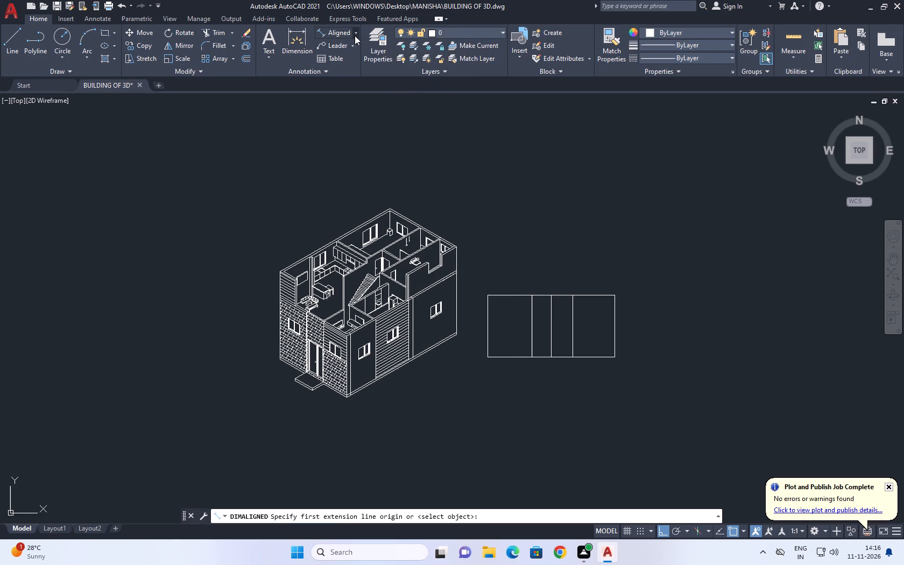
{"action": "left_click", "coordinate": [349, 55]}
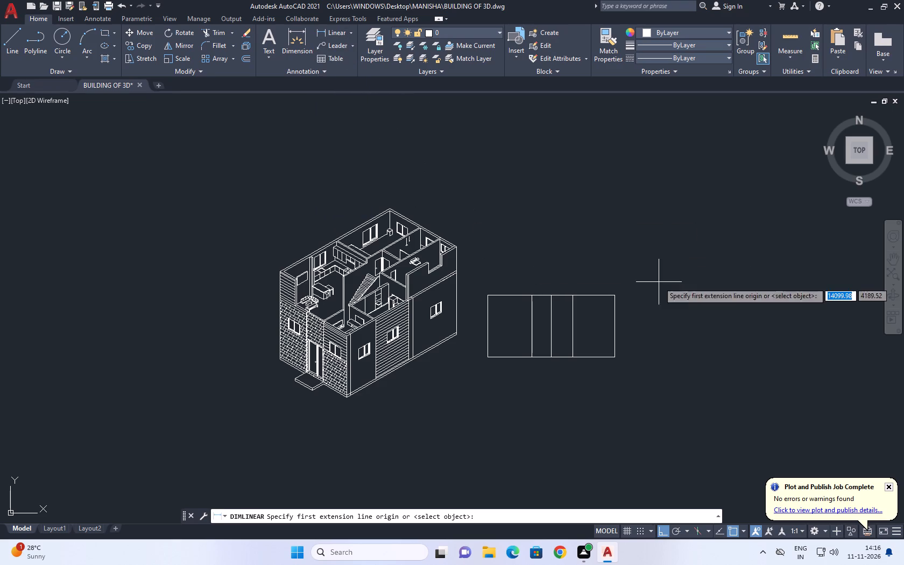
{"action": "middle_click_drag", "start_coordinate": [635, 276], "coordinate": [586, 246]}
{"action": "scroll", "coordinate": [487, 321], "scroll_direction": "up", "scroll_amount": 1}
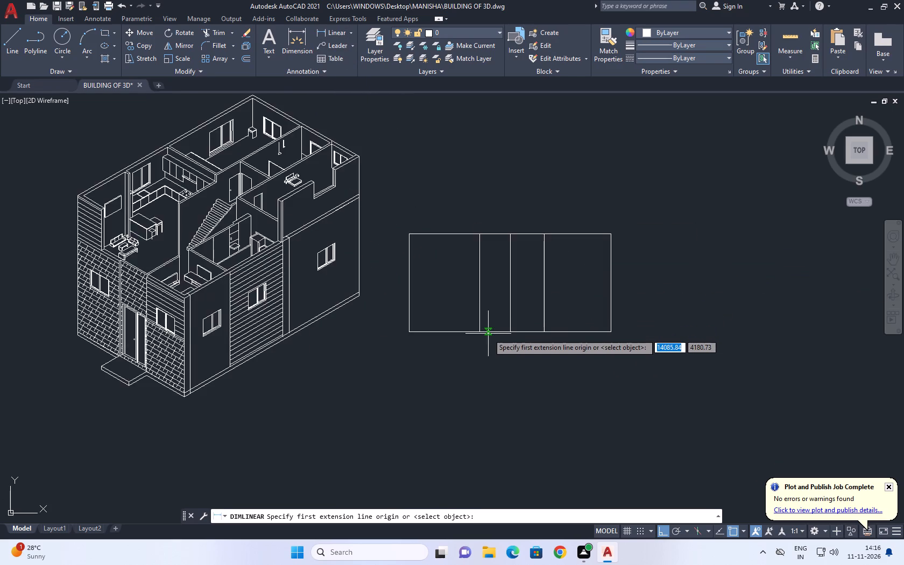
{"action": "scroll", "coordinate": [488, 334], "scroll_direction": "up", "scroll_amount": 1}
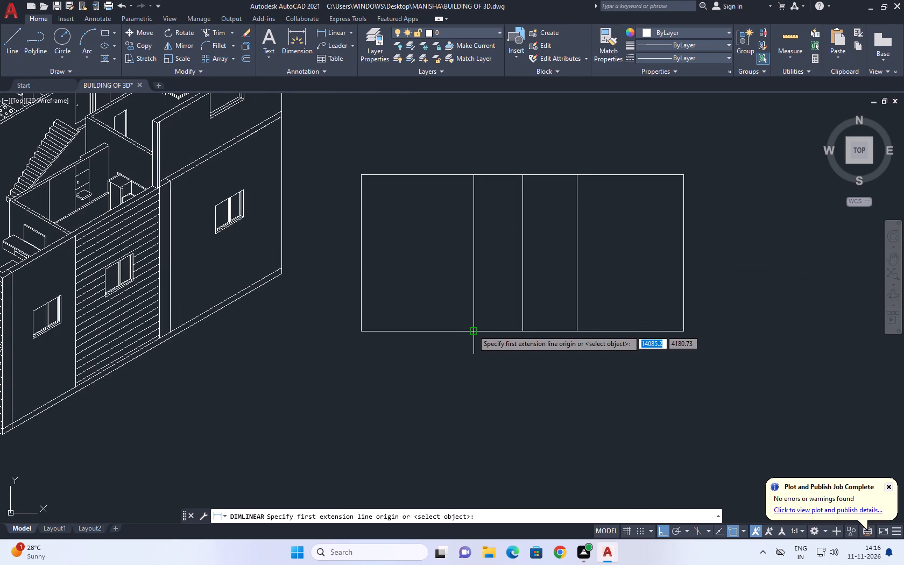
{"action": "left_click_drag", "start_coordinate": [471, 330], "coordinate": [478, 331]}
{"action": "left_click", "coordinate": [521, 329]}
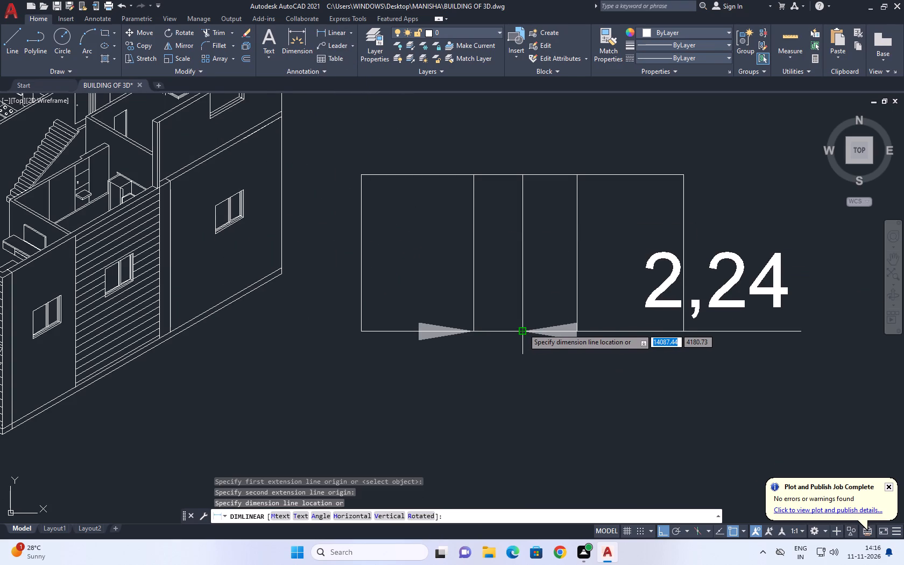
{"action": "scroll", "coordinate": [523, 328], "scroll_direction": "down", "scroll_amount": 1}
{"action": "right_click", "coordinate": [535, 351]}
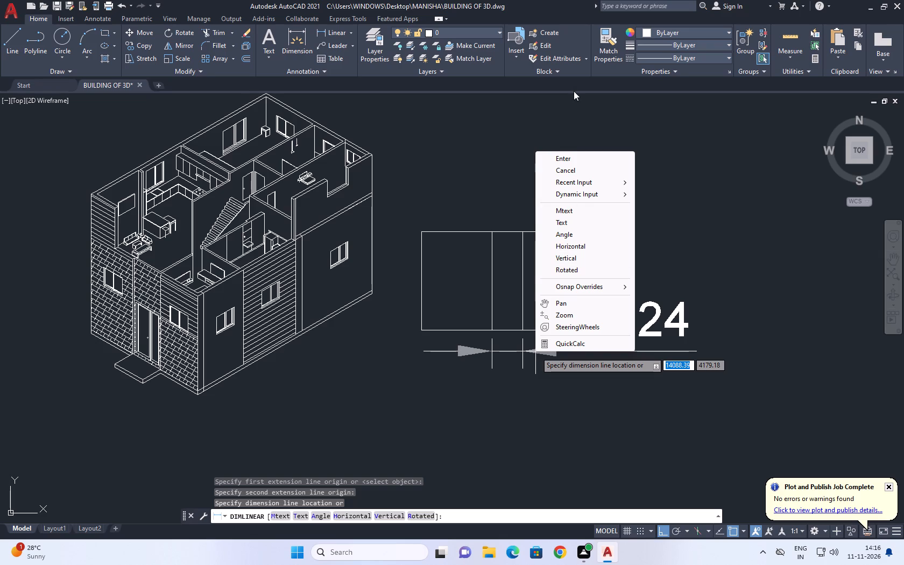
{"action": "left_click", "coordinate": [572, 172]}
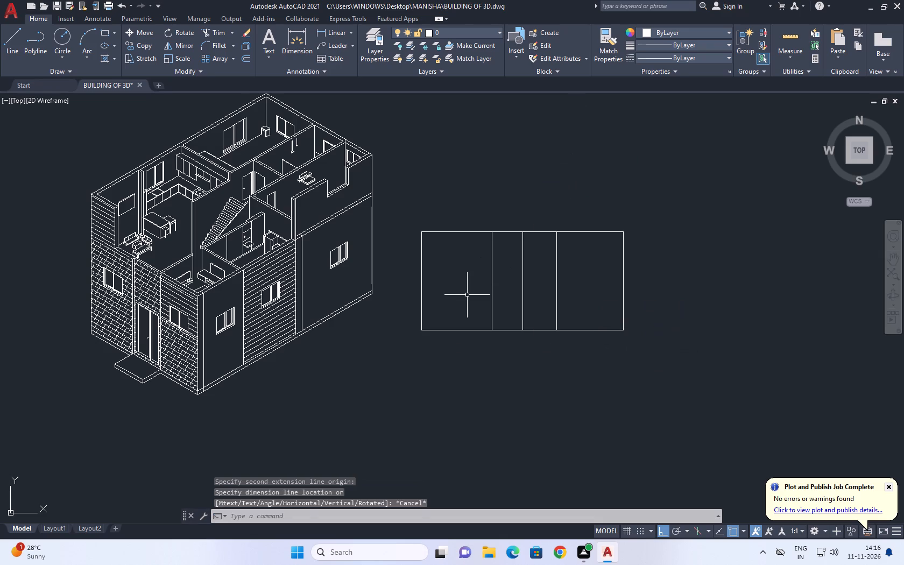
Erase the vertical line on the left side of the rectangle's centre line.
{"action": "left_click_drag", "start_coordinate": [481, 287], "coordinate": [470, 287]}
{"action": "left_click", "coordinate": [496, 279]}
{"action": "left_click", "coordinate": [496, 267]}
{"action": "left_click_drag", "start_coordinate": [474, 269], "coordinate": [468, 273]}
{"action": "right_click", "coordinate": [536, 132]}
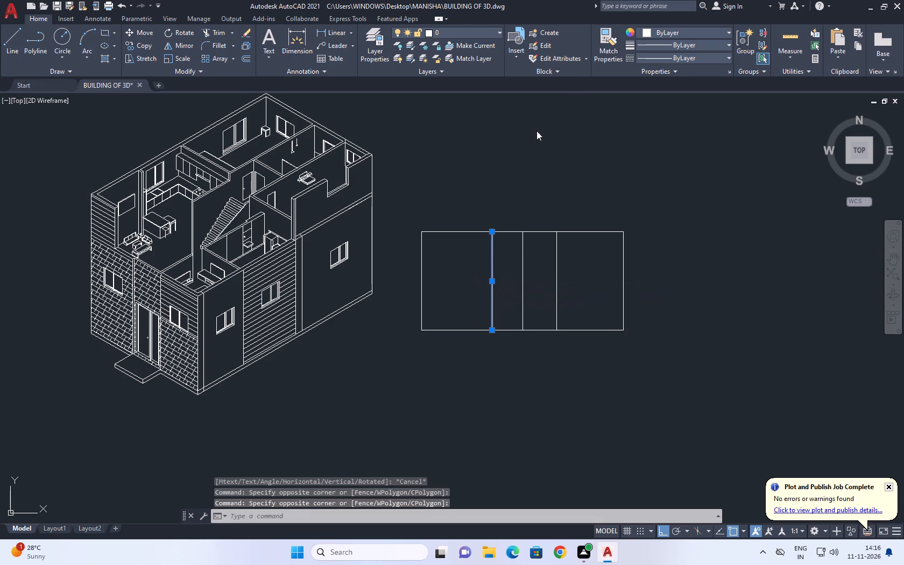
{"action": "left_click", "coordinate": [563, 196]}
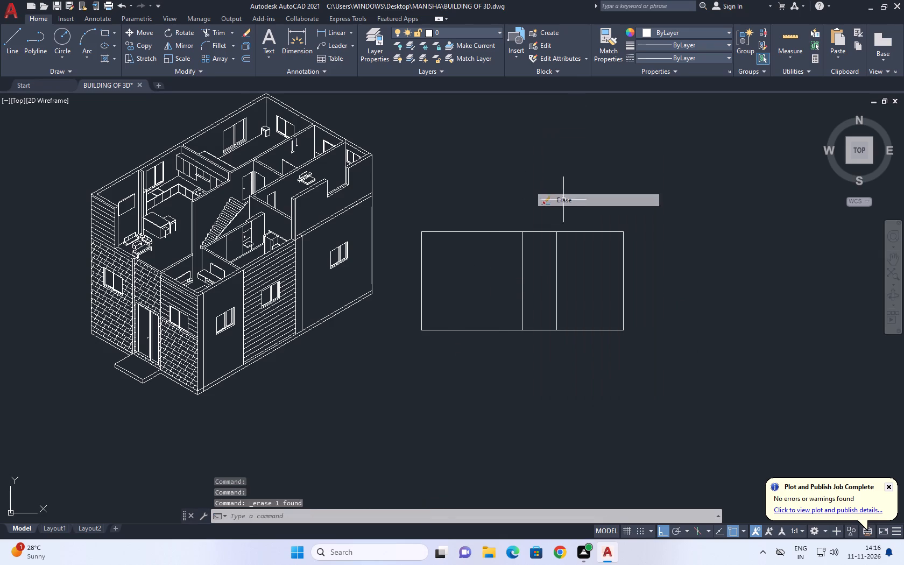
Copy the rectangle's vertical centre line once to the left at a distance of 2.5.
{"action": "left_click", "coordinate": [539, 265]}
{"action": "left_click", "coordinate": [525, 265]}
{"action": "left_click", "coordinate": [526, 259]}
{"action": "left_click", "coordinate": [482, 262]}
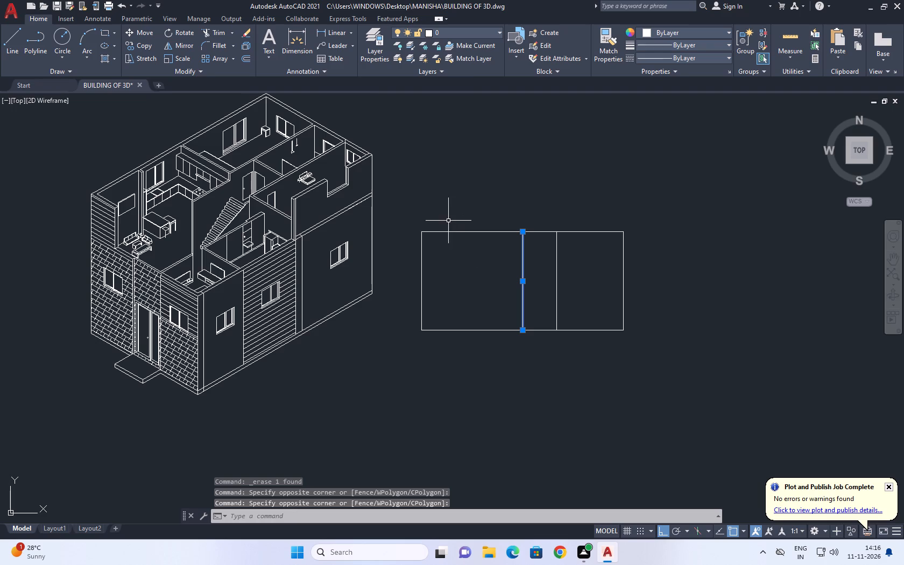
{"action": "left_click", "coordinate": [146, 47]}
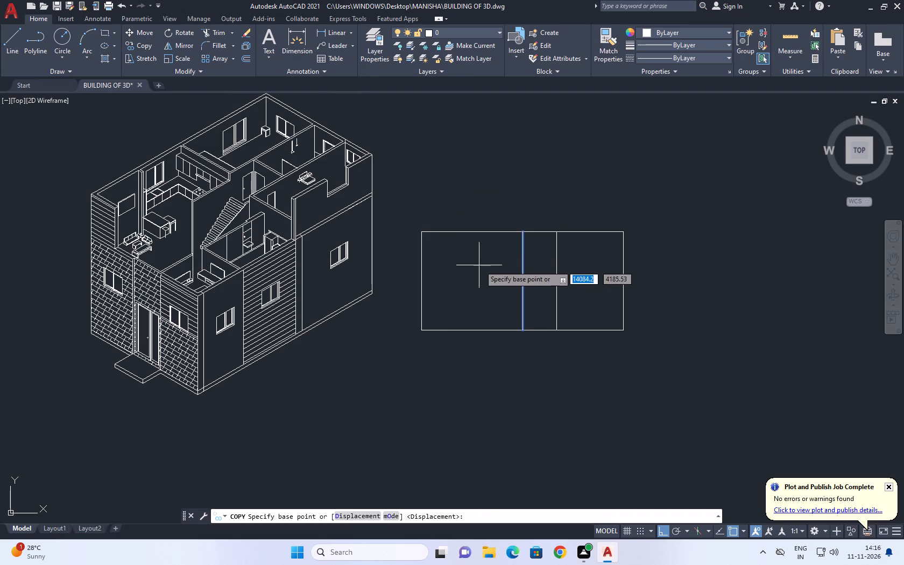
{"action": "left_click", "coordinate": [481, 265]}
{"action": "type", "text": "2."}
{"action": "key", "text": "5"}
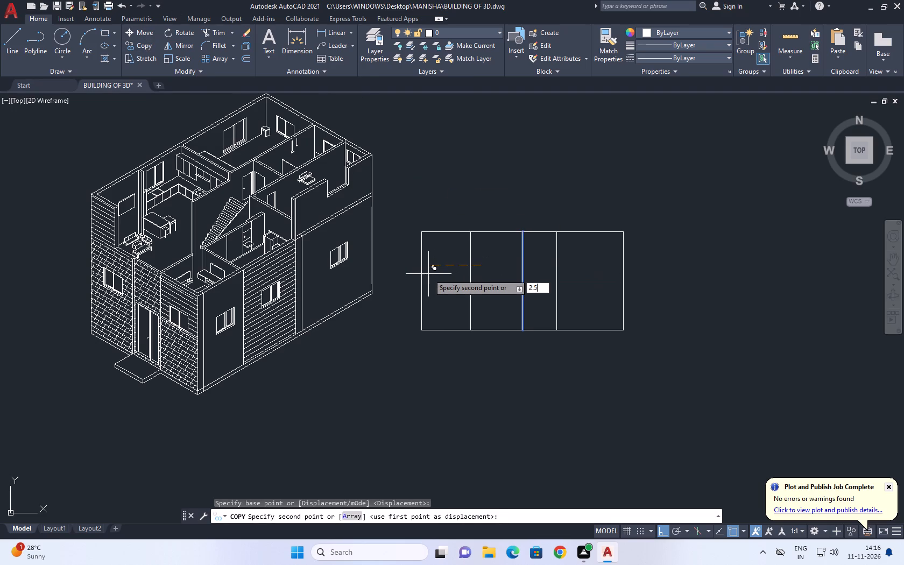
{"action": "key", "text": "Return"}
{"action": "scroll", "coordinate": [431, 276], "scroll_direction": "up", "scroll_amount": 3}
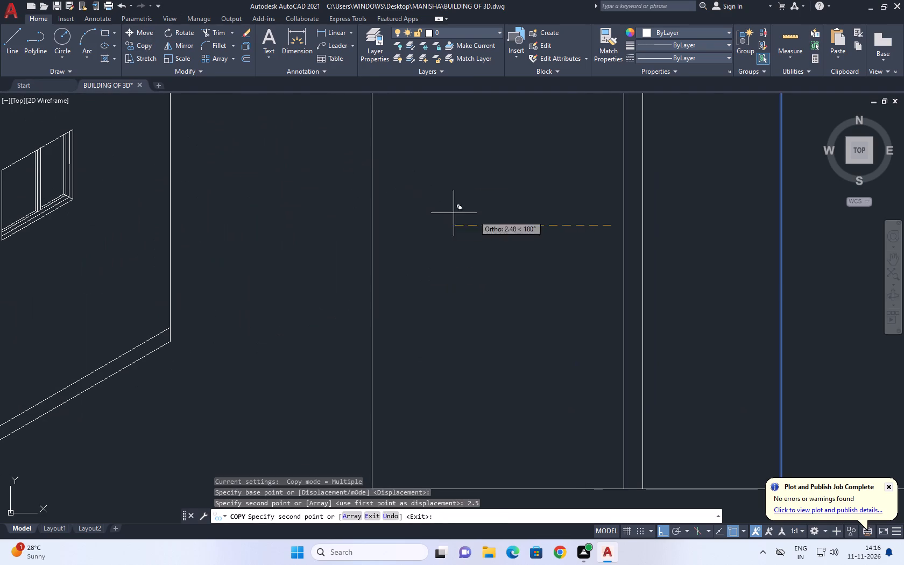
{"action": "right_click", "coordinate": [493, 206]}
{"action": "left_click", "coordinate": [550, 226]}
{"action": "scroll", "coordinate": [378, 256], "scroll_direction": "down", "scroll_amount": 3}
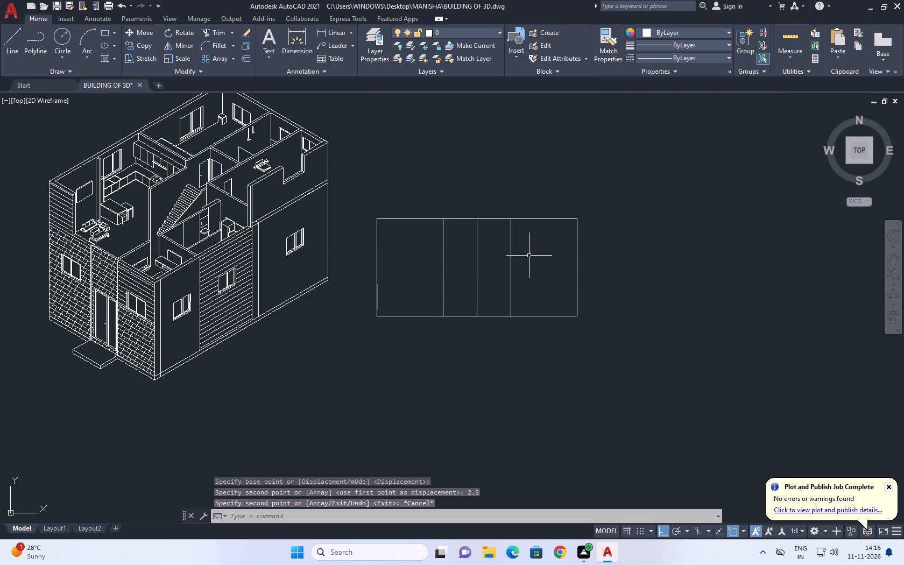
Check the spacing from the centre line to each neighbouring vertical line with linear dimensions, without placing them.
{"action": "left_click", "coordinate": [343, 31]}
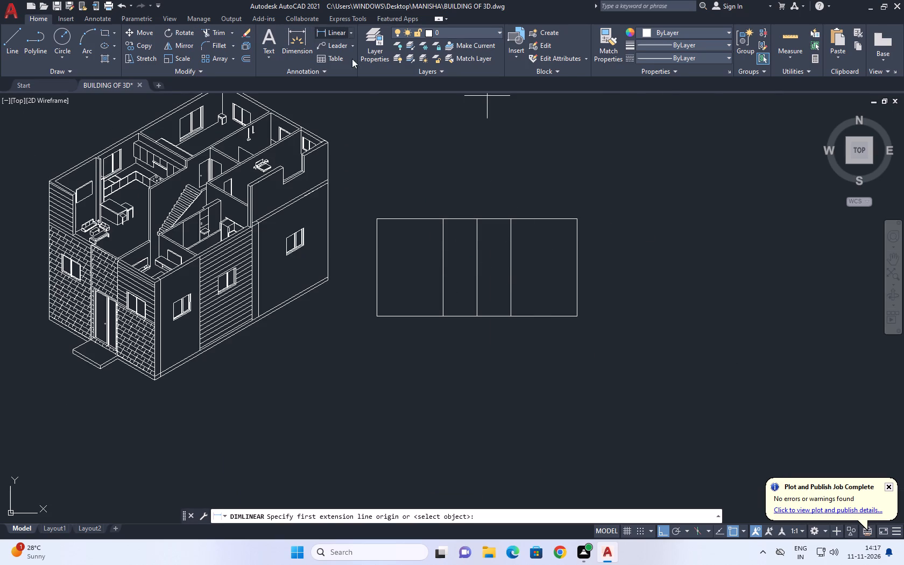
{"action": "scroll", "coordinate": [468, 314], "scroll_direction": "up", "scroll_amount": 1}
{"action": "left_click", "coordinate": [483, 316]}
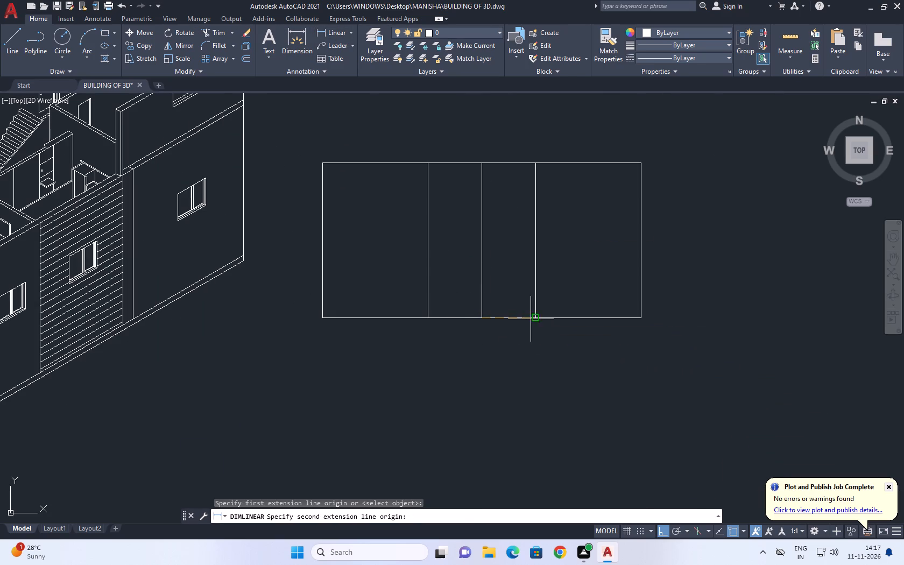
{"action": "left_click", "coordinate": [535, 316]}
{"action": "scroll", "coordinate": [471, 323], "scroll_direction": "down", "scroll_amount": 1}
{"action": "right_click", "coordinate": [540, 327]}
{"action": "left_click", "coordinate": [566, 334]}
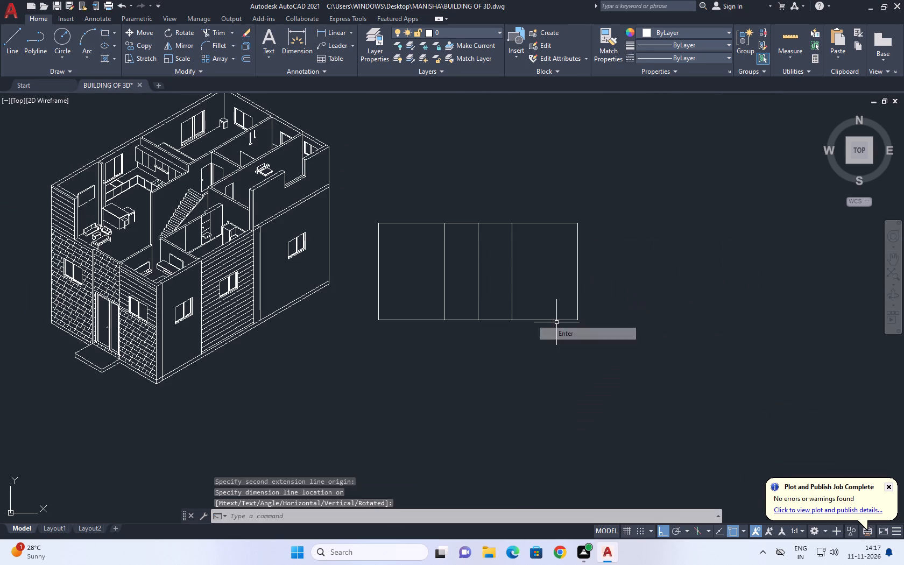
{"action": "right_click", "coordinate": [540, 302]}
{"action": "left_click", "coordinate": [571, 304]}
{"action": "scroll", "coordinate": [450, 322], "scroll_direction": "up", "scroll_amount": 1}
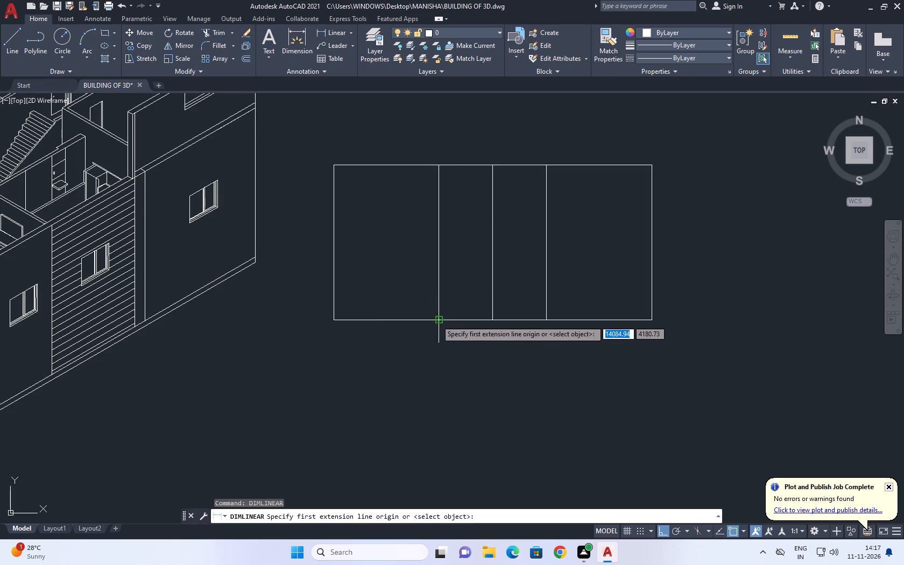
{"action": "left_click", "coordinate": [436, 320]}
{"action": "left_click", "coordinate": [489, 320]}
{"action": "right_click", "coordinate": [488, 311]}
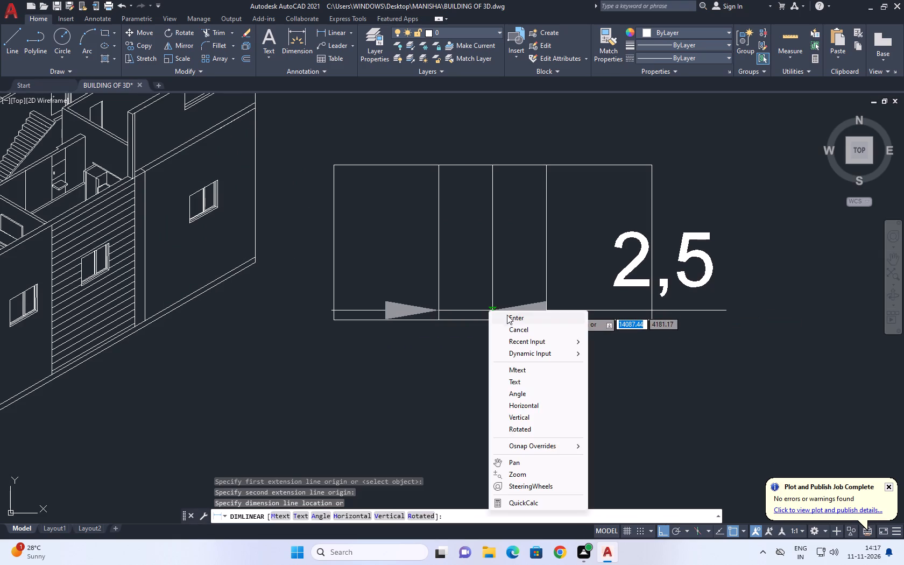
{"action": "left_click", "coordinate": [513, 320]}
Draw a horizontal line from the midpoint of the rectangle's left edge across to just past its right edge.
{"action": "middle_click_drag", "start_coordinate": [409, 292], "coordinate": [416, 316]}
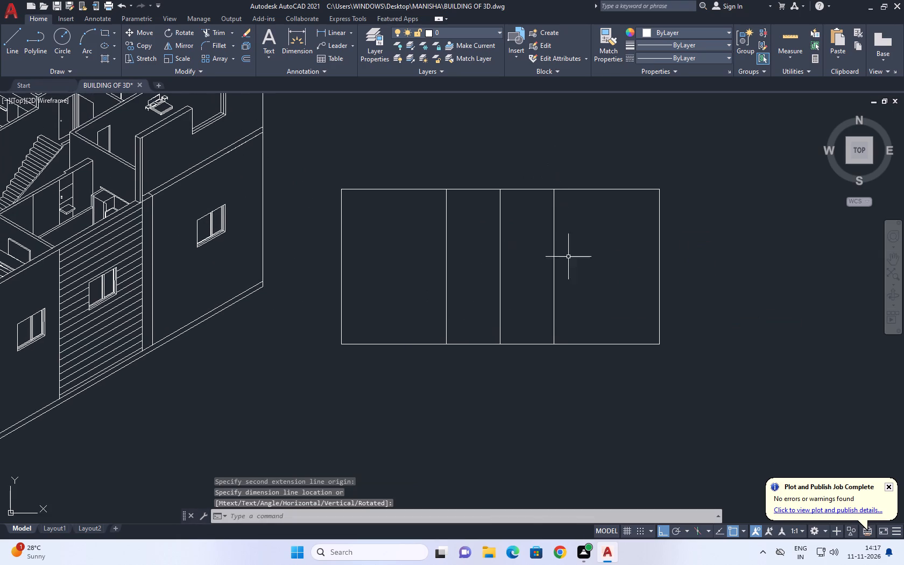
{"action": "middle_click_drag", "start_coordinate": [543, 242], "coordinate": [499, 245]}
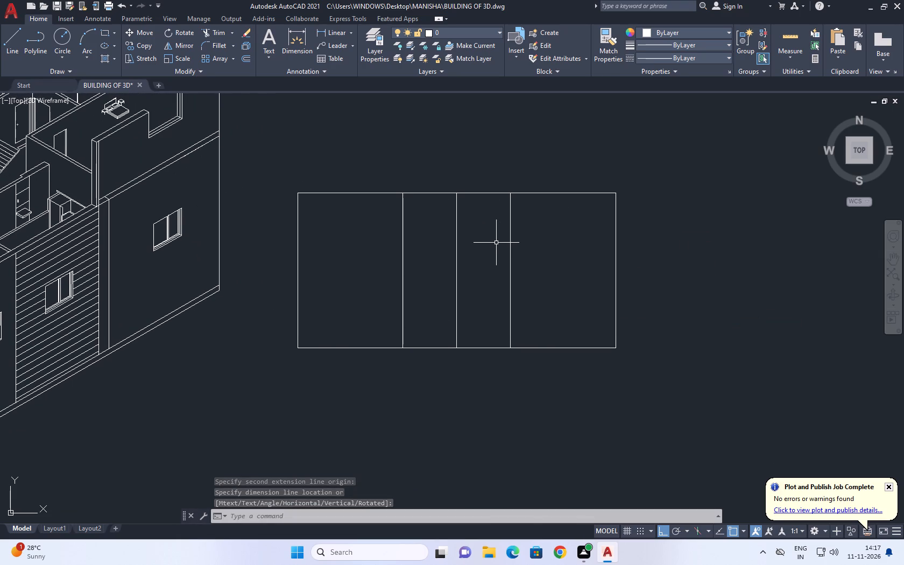
{"action": "scroll", "coordinate": [517, 291], "scroll_direction": "down", "scroll_amount": 1}
{"action": "scroll", "coordinate": [298, 225], "scroll_direction": "up", "scroll_amount": 1}
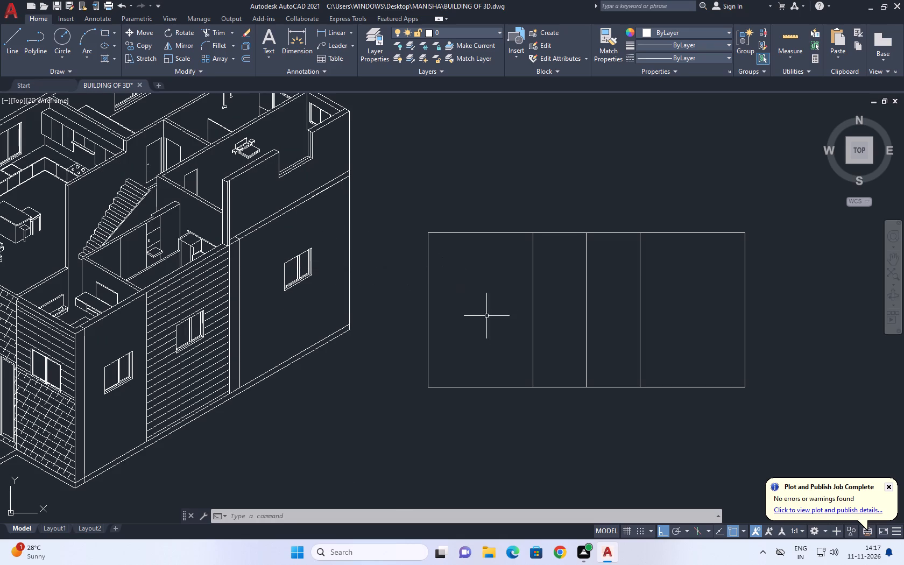
{"action": "middle_click_drag", "start_coordinate": [482, 330], "coordinate": [468, 330]}
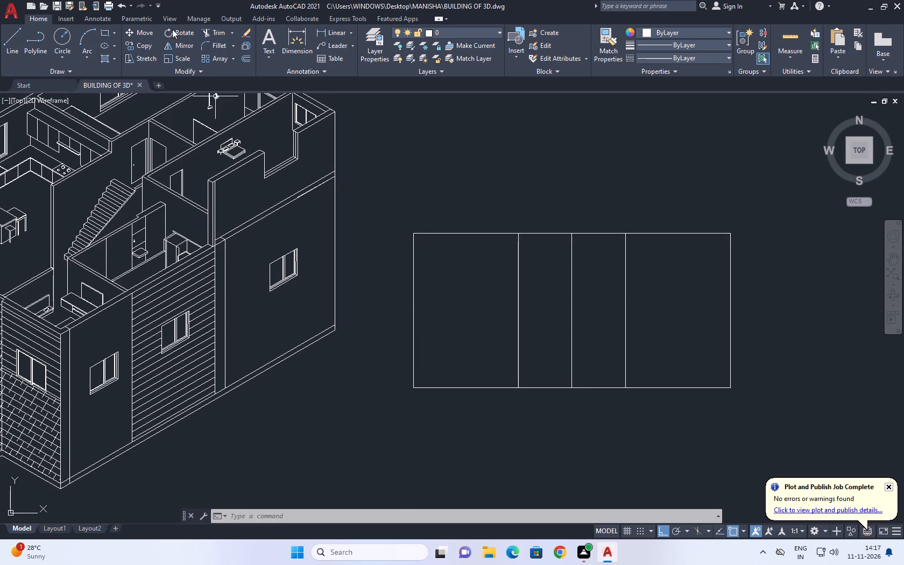
{"action": "left_click", "coordinate": [16, 47]}
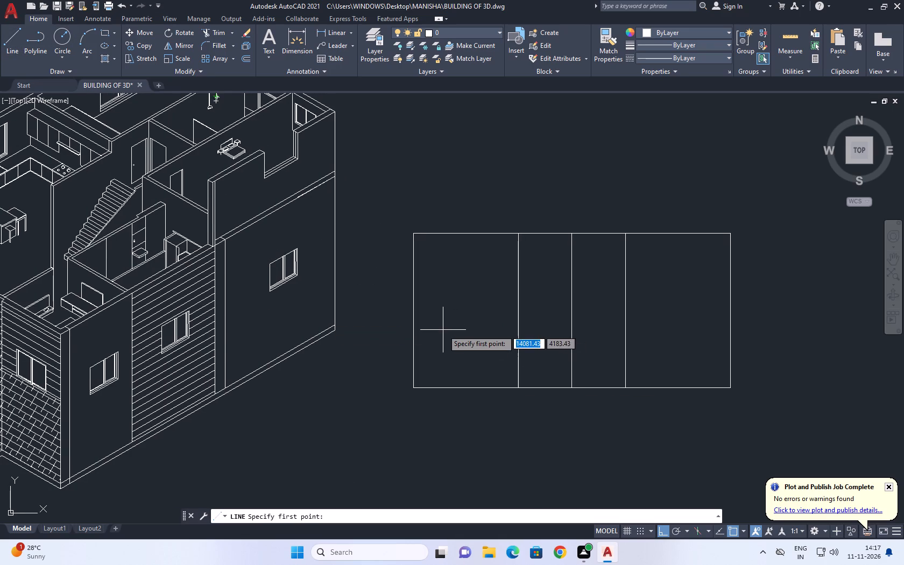
{"action": "scroll", "coordinate": [442, 329], "scroll_direction": "up", "scroll_amount": 2}
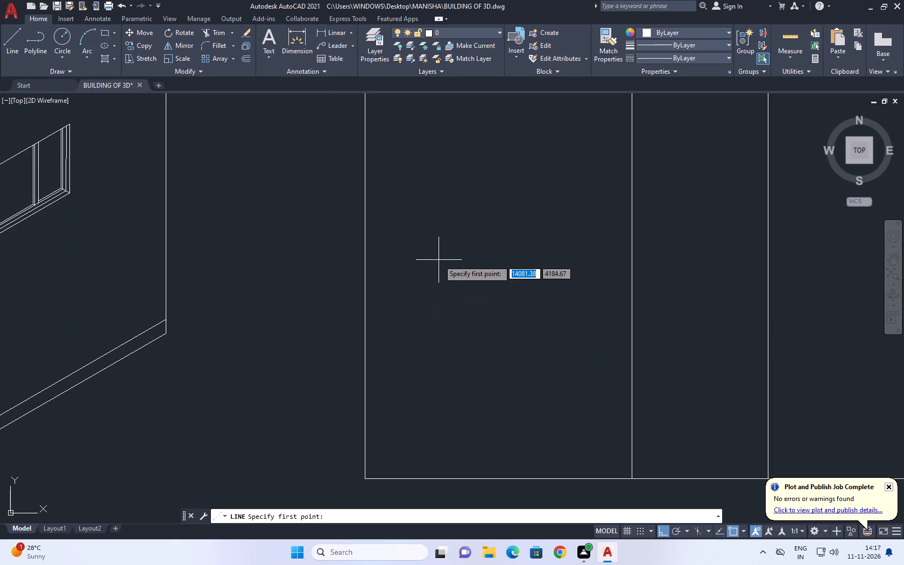
{"action": "middle_click_drag", "start_coordinate": [439, 262], "coordinate": [439, 337]}
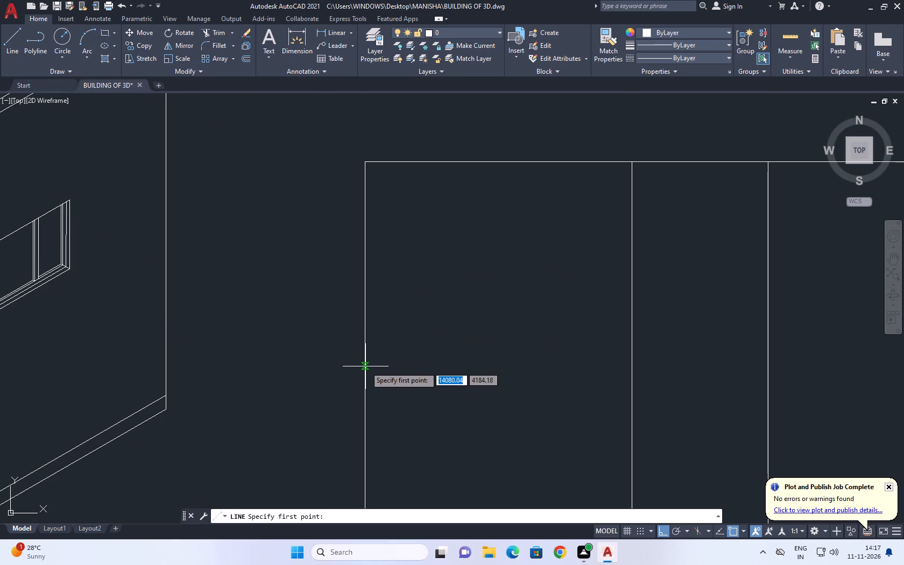
{"action": "middle_click_drag", "start_coordinate": [364, 364], "coordinate": [349, 257]}
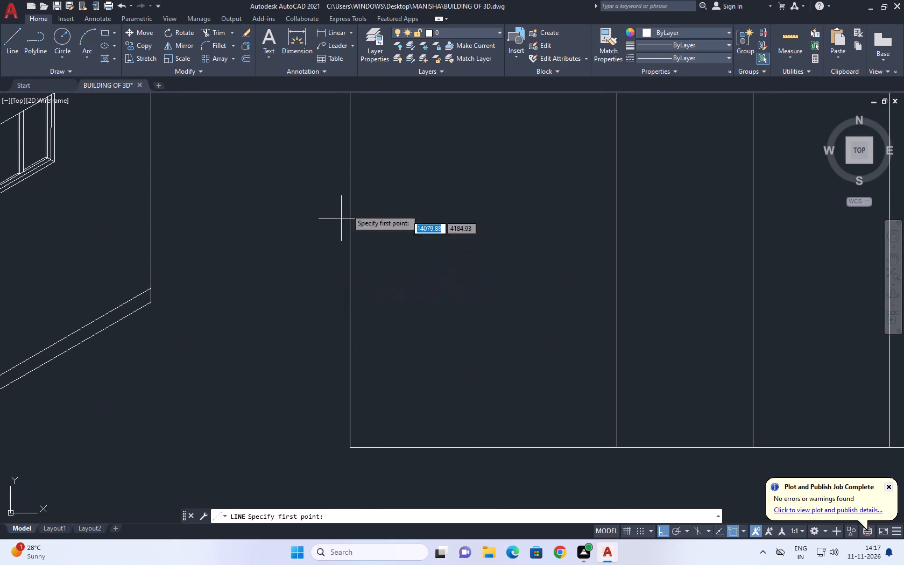
{"action": "scroll", "coordinate": [351, 180], "scroll_direction": "down", "scroll_amount": 2}
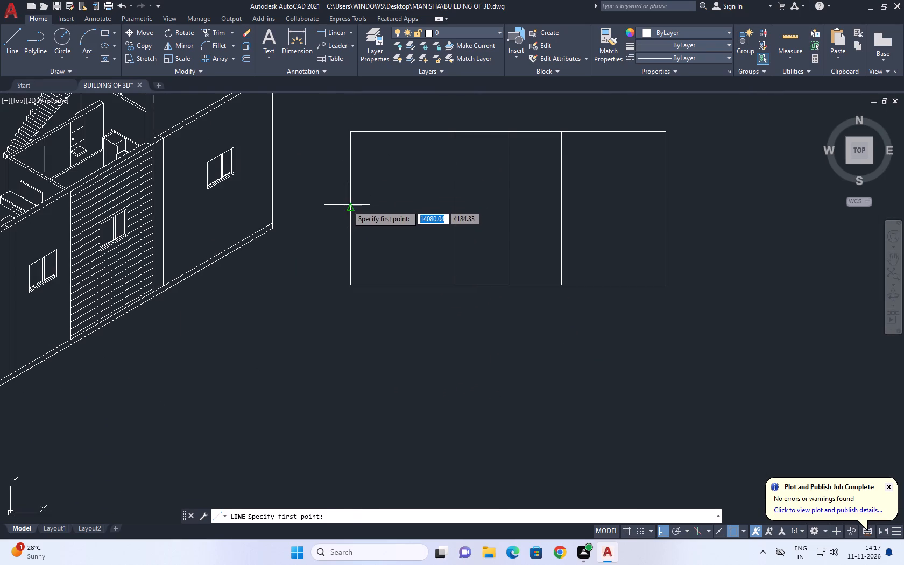
{"action": "left_click", "coordinate": [348, 206]}
{"action": "left_click", "coordinate": [684, 210]}
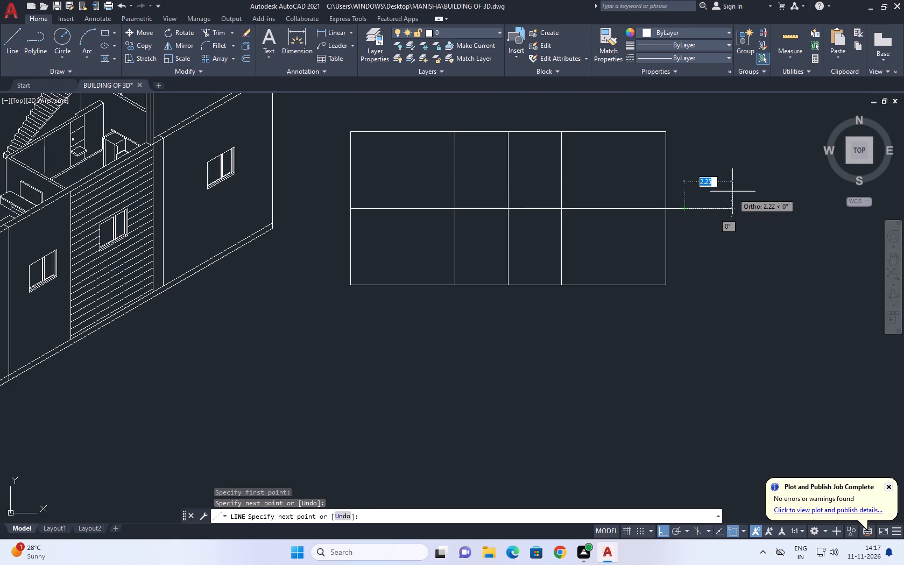
{"action": "right_click", "coordinate": [732, 189]}
{"action": "left_click", "coordinate": [767, 210]}
{"action": "right_click_drag", "start_coordinate": [593, 164], "coordinate": [524, 223]}
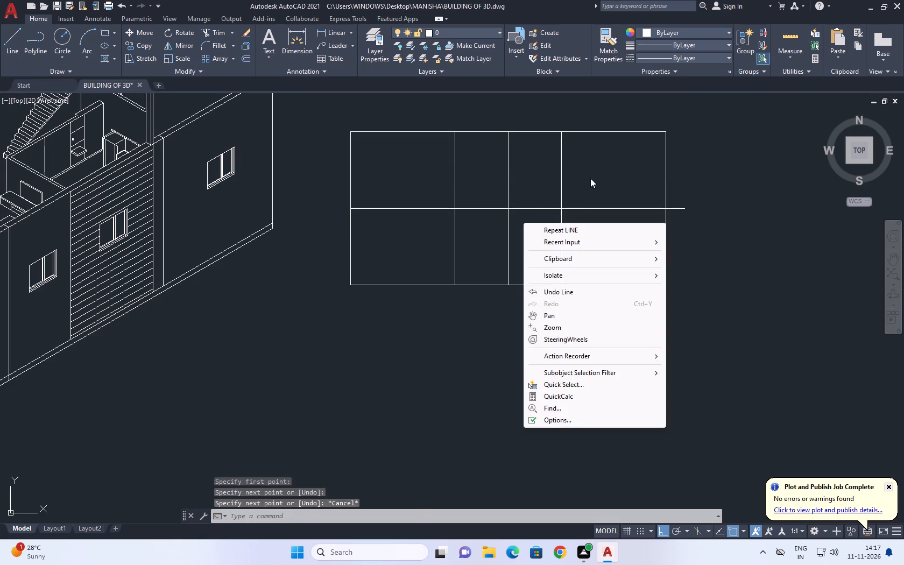
{"action": "left_click", "coordinate": [595, 172]}
{"action": "left_click", "coordinate": [572, 185]}
Trim the part of the horizontal centre line that overhangs the rectangle's right edge.
{"action": "middle_click_drag", "start_coordinate": [637, 207], "coordinate": [602, 221]}
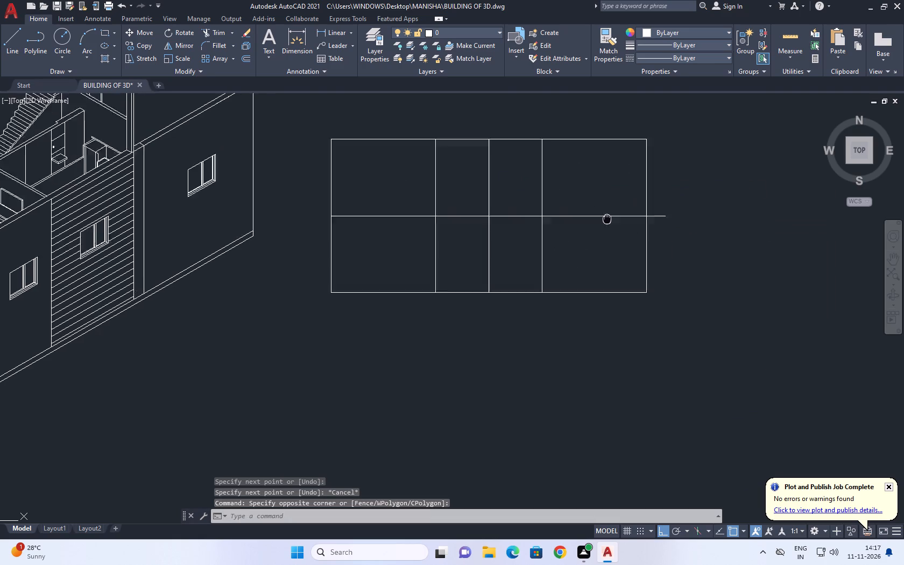
{"action": "middle_click_drag", "start_coordinate": [602, 221], "coordinate": [578, 230]}
{"action": "left_click", "coordinate": [215, 32]}
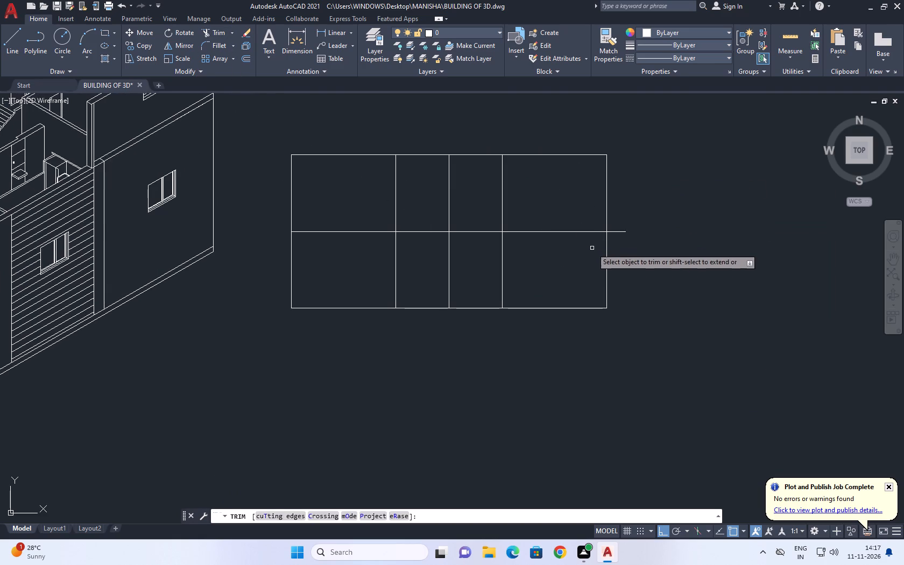
{"action": "scroll", "coordinate": [604, 231], "scroll_direction": "up", "scroll_amount": 1}
{"action": "left_click", "coordinate": [625, 235]}
{"action": "left_click", "coordinate": [627, 217]}
{"action": "right_click", "coordinate": [646, 220]}
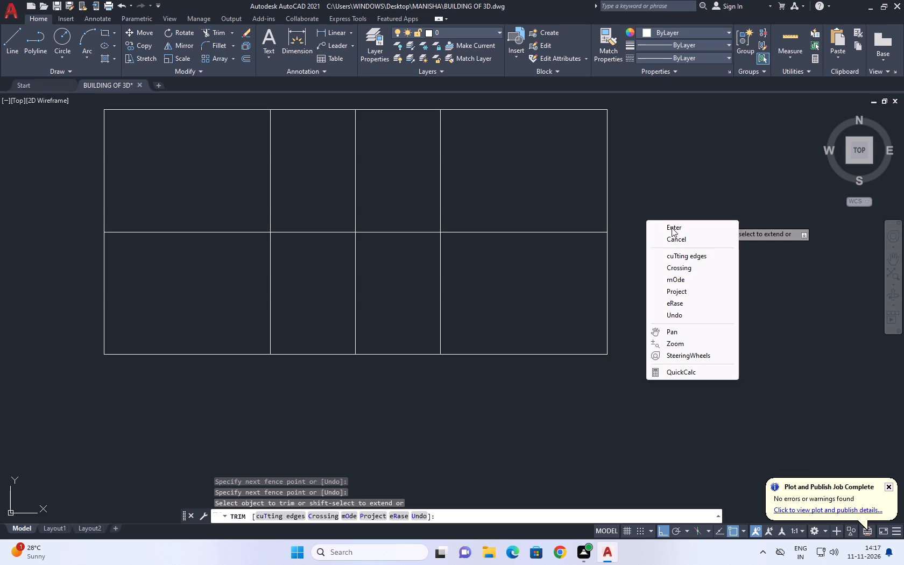
{"action": "left_click", "coordinate": [672, 228]}
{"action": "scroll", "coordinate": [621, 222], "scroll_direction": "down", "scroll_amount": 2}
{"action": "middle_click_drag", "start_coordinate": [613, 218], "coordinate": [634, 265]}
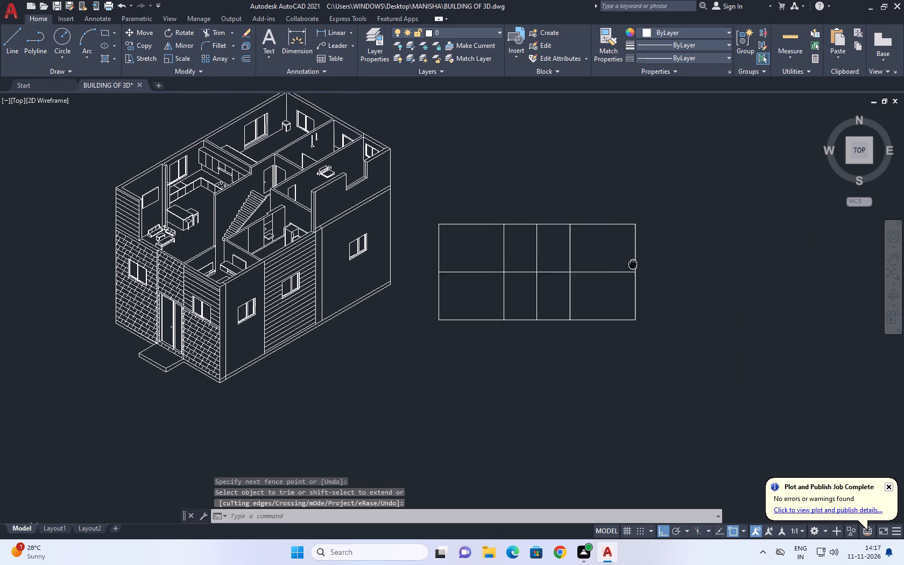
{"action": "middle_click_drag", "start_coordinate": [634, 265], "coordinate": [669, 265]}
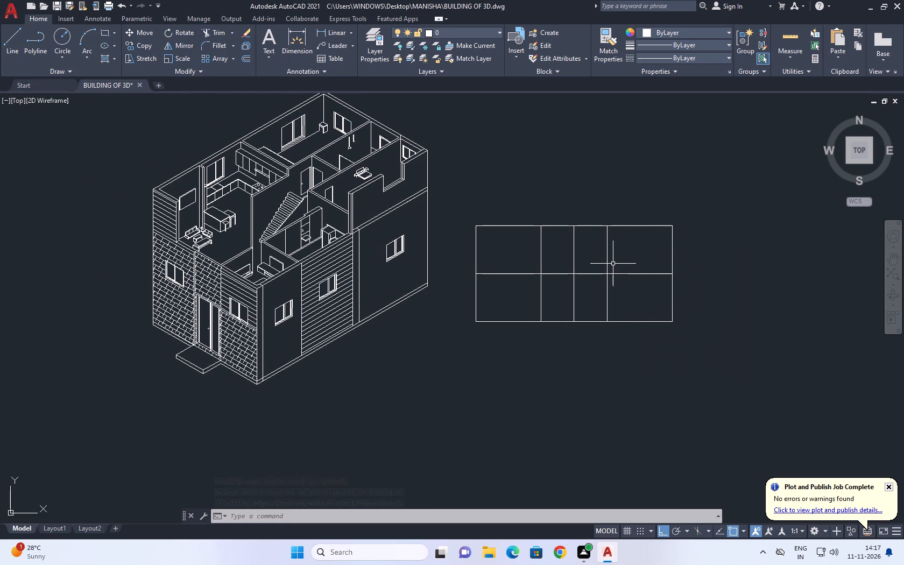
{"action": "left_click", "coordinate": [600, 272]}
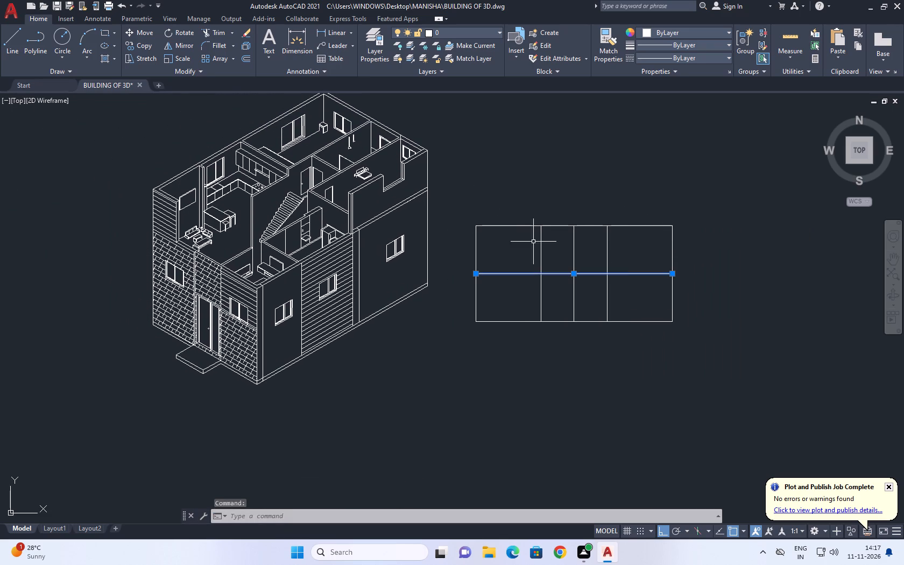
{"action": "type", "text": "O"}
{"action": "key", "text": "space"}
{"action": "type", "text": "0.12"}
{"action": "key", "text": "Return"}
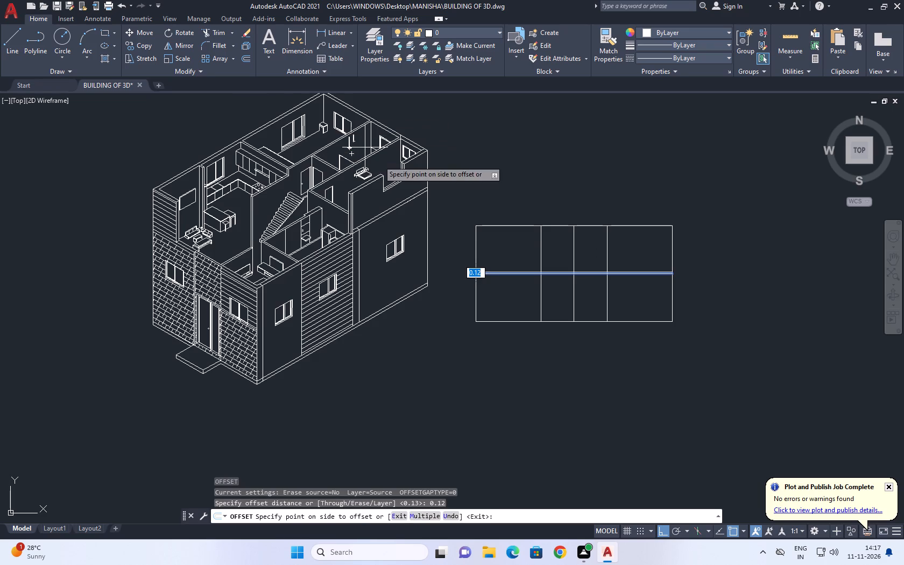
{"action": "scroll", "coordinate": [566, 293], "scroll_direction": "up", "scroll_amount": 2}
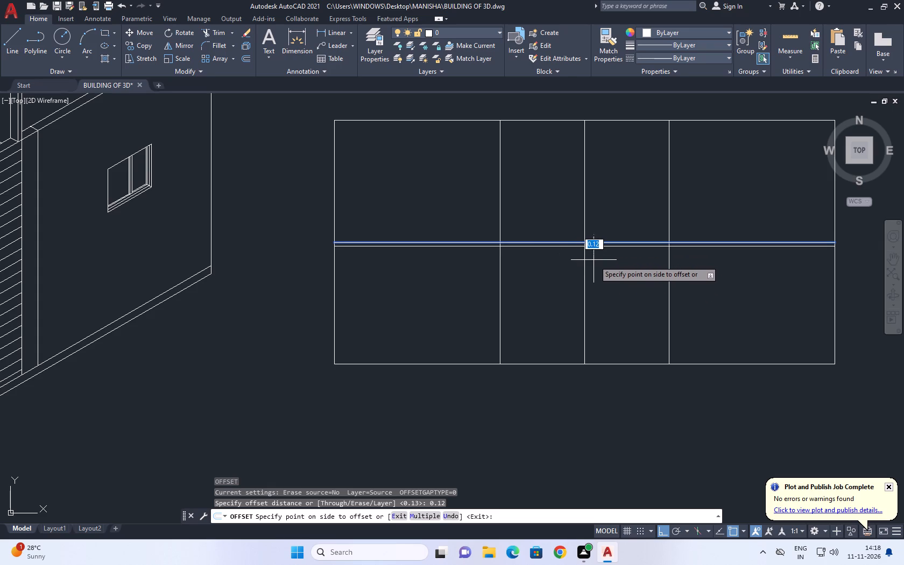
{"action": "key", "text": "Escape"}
Copy the rectangle's horizontal centre line once upward and once downward at a distance of 0.125.
{"action": "scroll", "coordinate": [516, 250], "scroll_direction": "up", "scroll_amount": 2}
{"action": "left_click", "coordinate": [545, 231]}
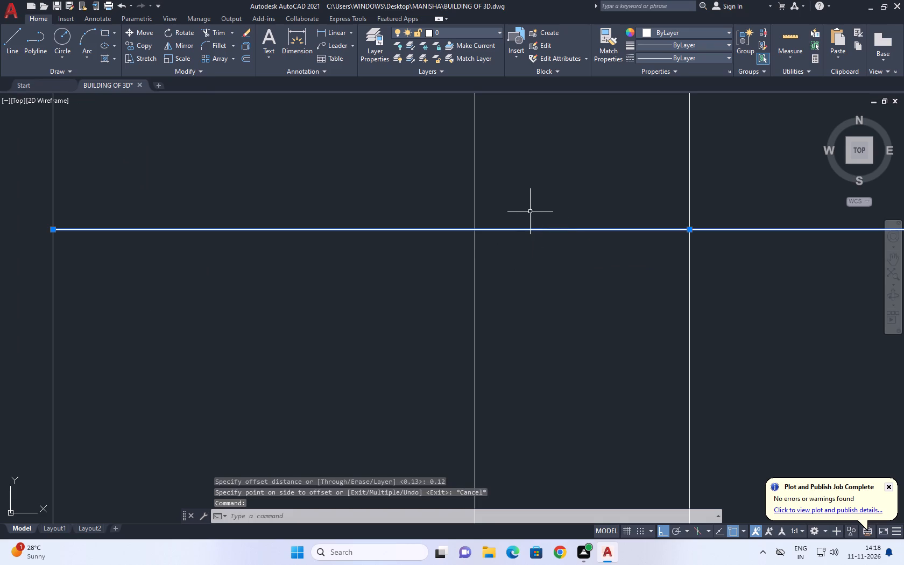
{"action": "middle_click_drag", "start_coordinate": [530, 215], "coordinate": [530, 235]}
{"action": "type", "text": "CO"}
{"action": "key", "text": "space"}
{"action": "left_click", "coordinate": [533, 239]}
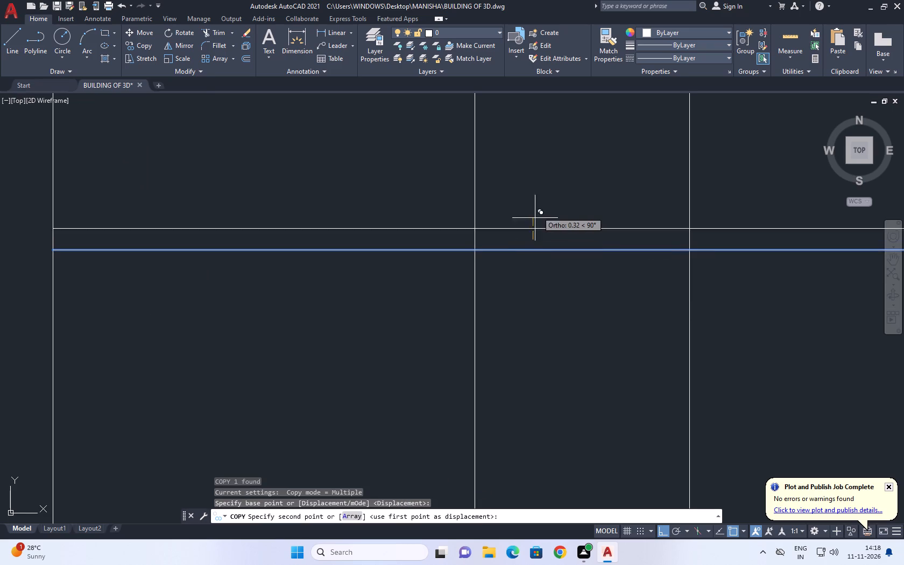
{"action": "type", "text": "0."}
{"action": "key", "text": "1"}
{"action": "type", "text": "25"}
{"action": "key", "text": "Return"}
{"action": "key", "text": "0"}
{"action": "key", "text": "period"}
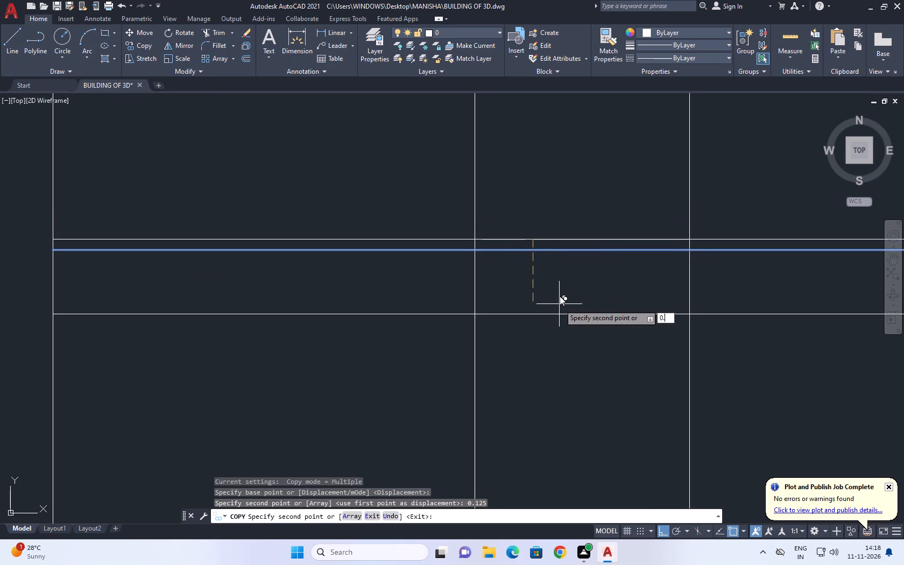
{"action": "key", "text": "1"}
{"action": "key", "text": "2"}
{"action": "key", "text": "5"}
{"action": "key", "text": "Return"}
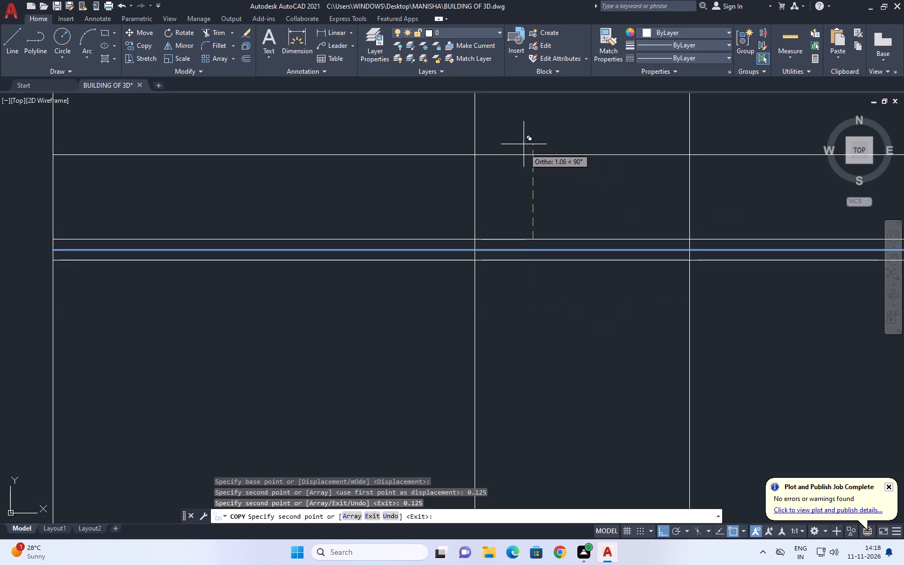
{"action": "key", "text": "Escape"}
Erase the original horizontal centre line between its two copies.
{"action": "scroll", "coordinate": [524, 186], "scroll_direction": "down", "scroll_amount": 3}
{"action": "left_click", "coordinate": [527, 211]}
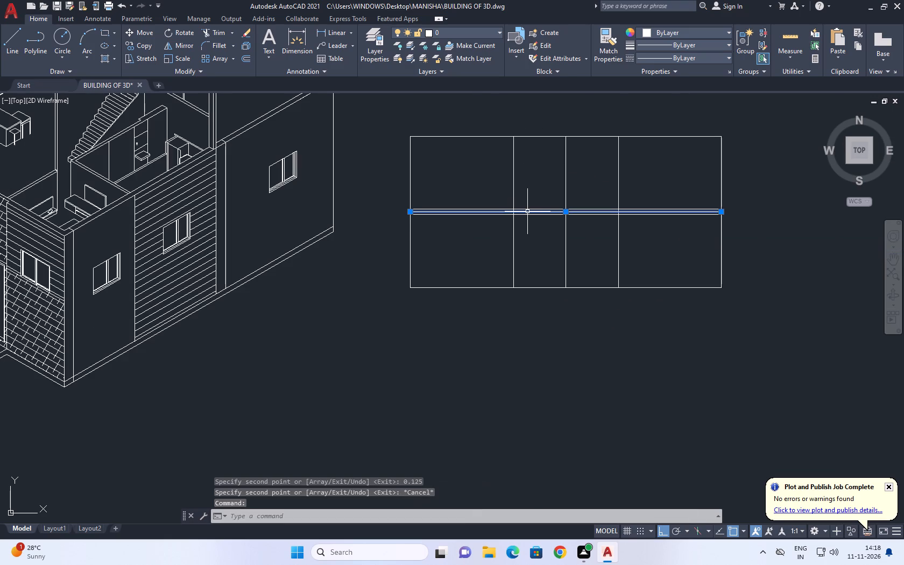
{"action": "key", "text": "Delete"}
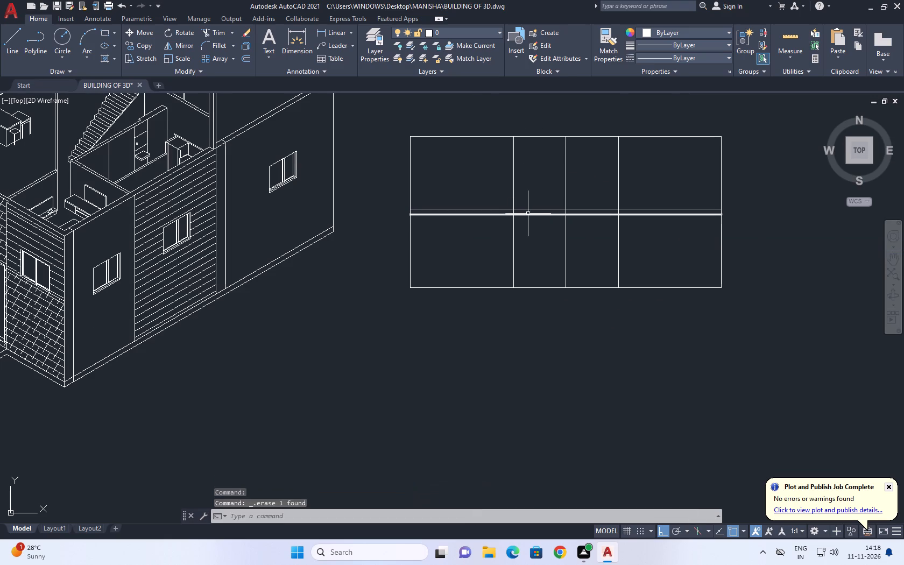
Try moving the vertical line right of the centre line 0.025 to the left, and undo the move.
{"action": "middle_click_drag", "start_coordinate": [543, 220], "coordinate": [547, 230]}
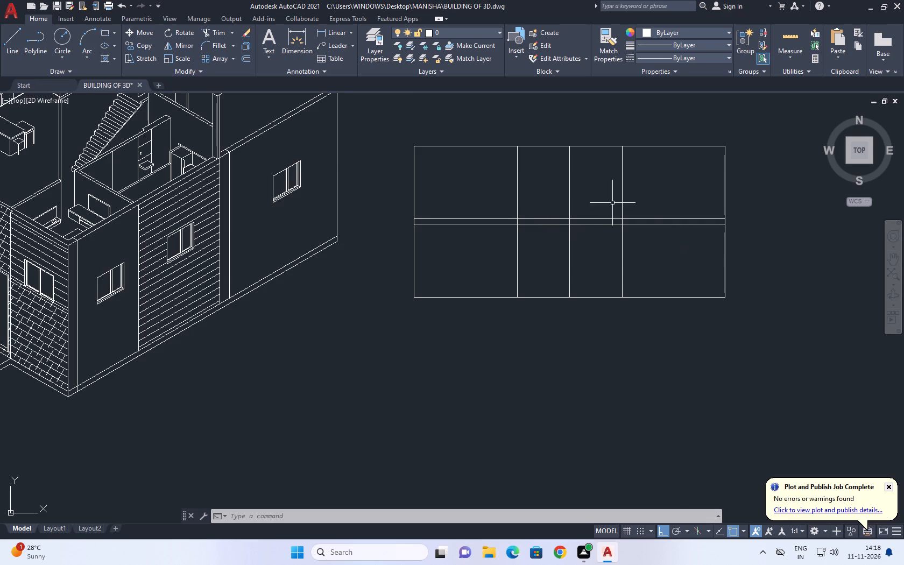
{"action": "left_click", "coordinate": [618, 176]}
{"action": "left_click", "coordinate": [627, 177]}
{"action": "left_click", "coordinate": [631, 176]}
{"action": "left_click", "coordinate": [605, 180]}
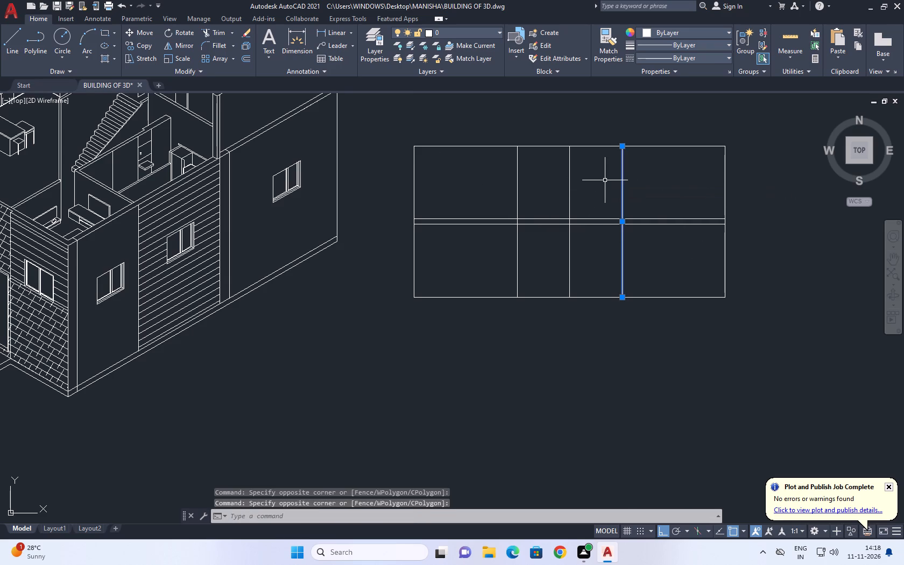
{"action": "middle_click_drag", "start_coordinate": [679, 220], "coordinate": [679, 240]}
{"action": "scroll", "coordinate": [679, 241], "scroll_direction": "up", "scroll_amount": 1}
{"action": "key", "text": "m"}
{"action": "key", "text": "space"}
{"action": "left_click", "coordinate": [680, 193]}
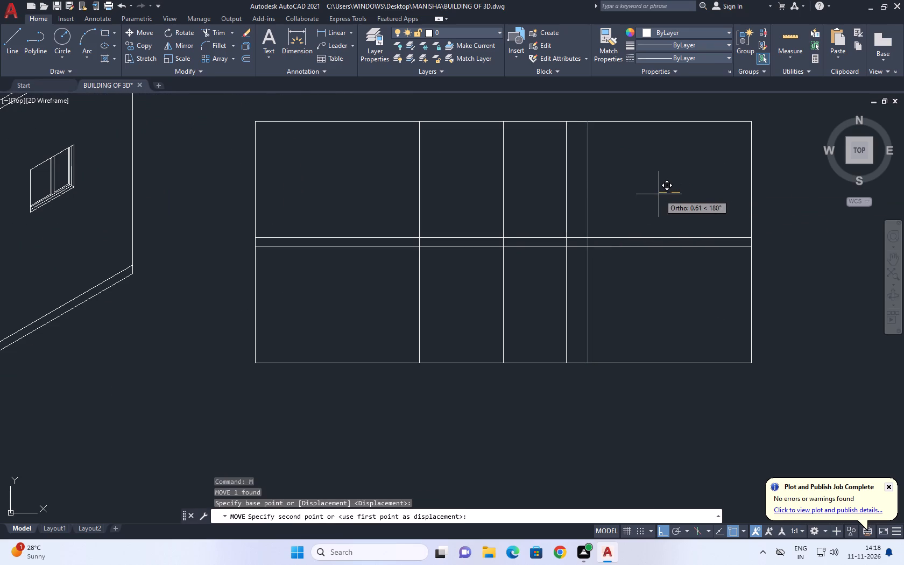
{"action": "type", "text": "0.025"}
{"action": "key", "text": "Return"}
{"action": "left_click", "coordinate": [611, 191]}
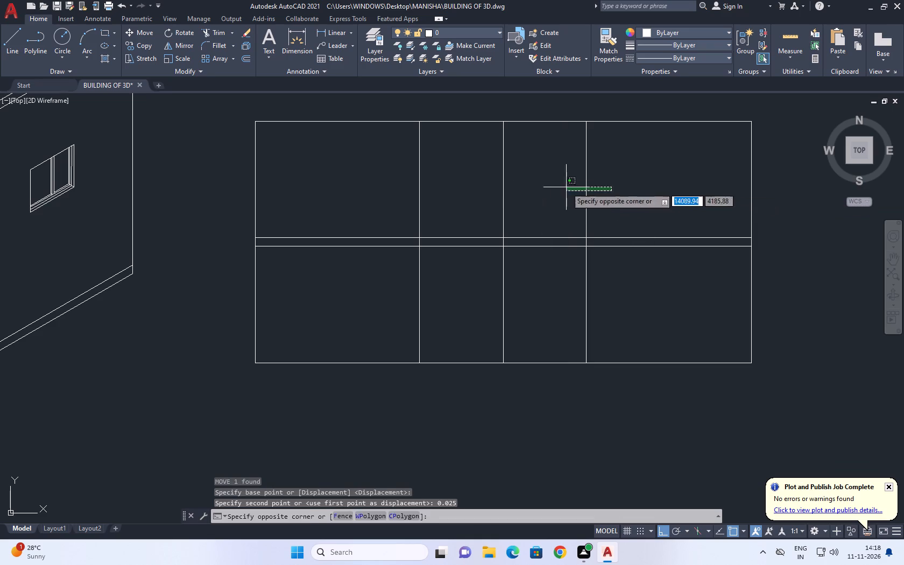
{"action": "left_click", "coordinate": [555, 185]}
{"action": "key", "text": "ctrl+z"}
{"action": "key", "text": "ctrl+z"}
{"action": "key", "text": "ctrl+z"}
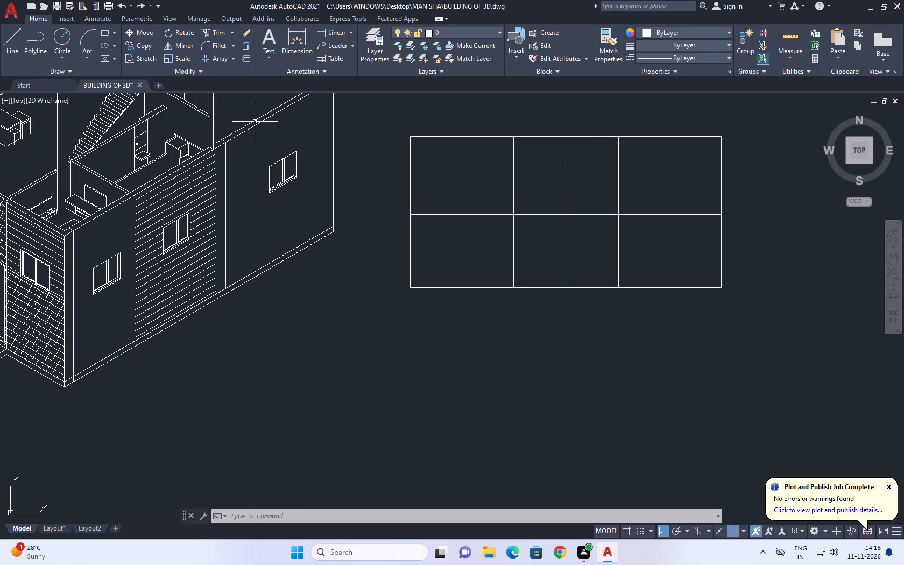
Draw a horizontal line 4 units long in the empty space below the rectangle.
{"action": "left_click", "coordinate": [11, 41]}
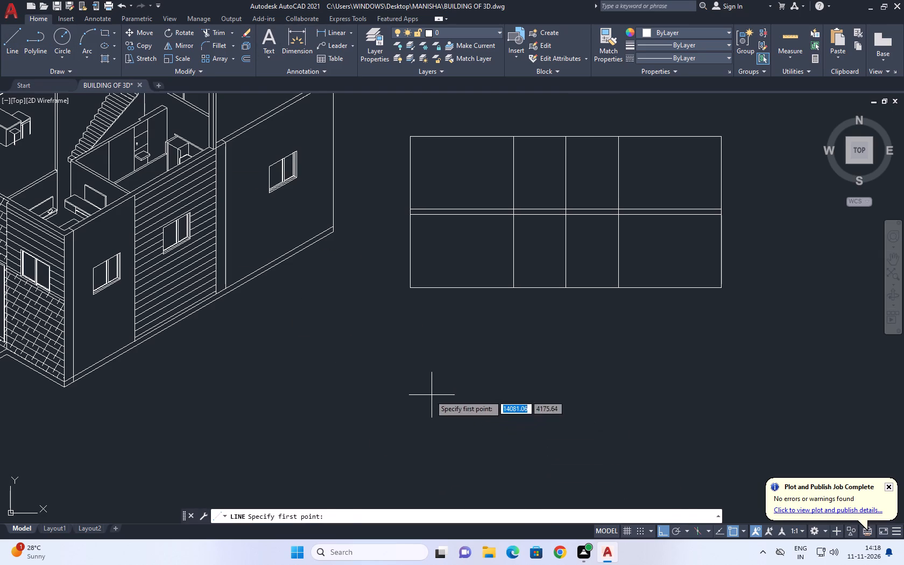
{"action": "left_click_drag", "start_coordinate": [399, 404], "coordinate": [397, 399]}
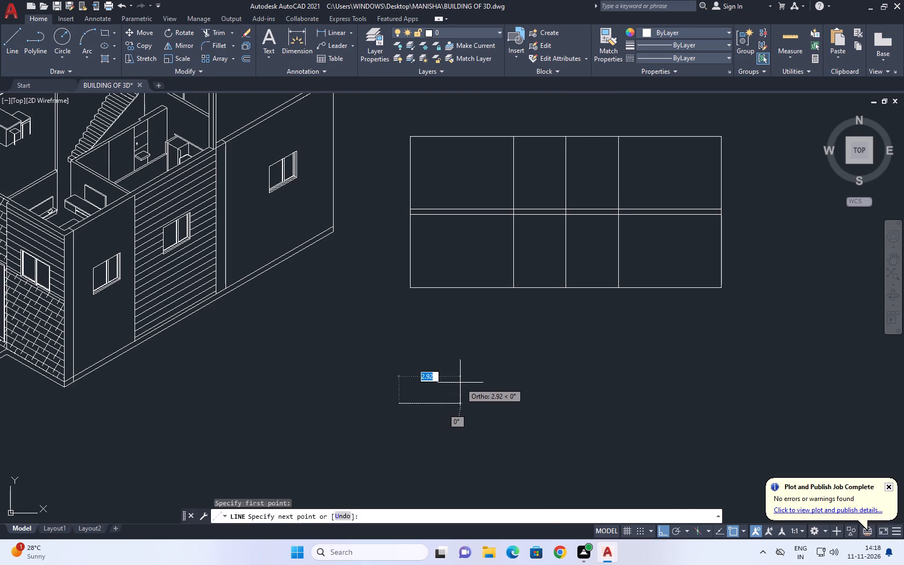
{"action": "key", "text": "4"}
{"action": "key", "text": "Return"}
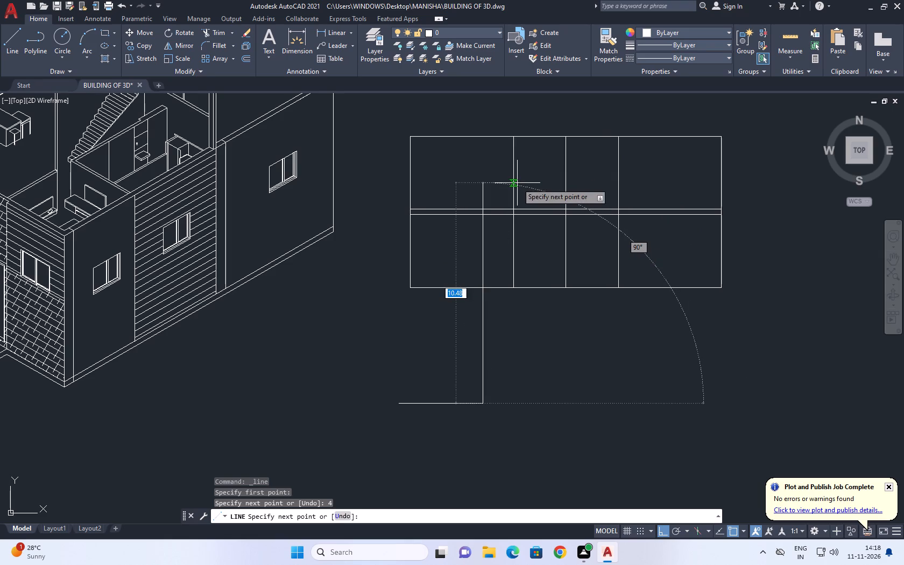
{"action": "key", "text": "Escape"}
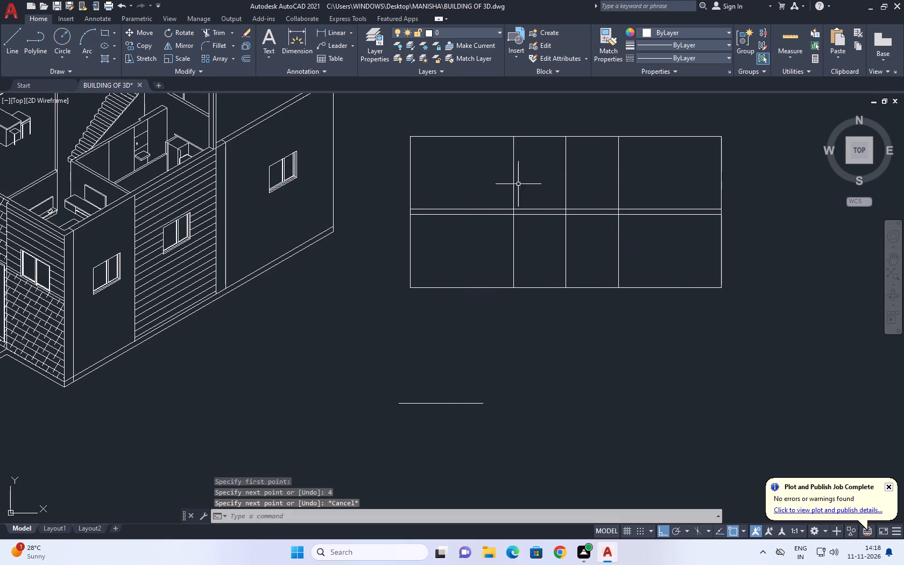
Draw a horizontal line 4 units long in the empty space above the rectangle.
{"action": "middle_click_drag", "start_coordinate": [534, 176], "coordinate": [520, 285]}
{"action": "scroll", "coordinate": [617, 166], "scroll_direction": "down", "scroll_amount": 1}
{"action": "middle_click_drag", "start_coordinate": [617, 166], "coordinate": [588, 207]}
{"action": "key", "text": "l"}
{"action": "key", "text": "space"}
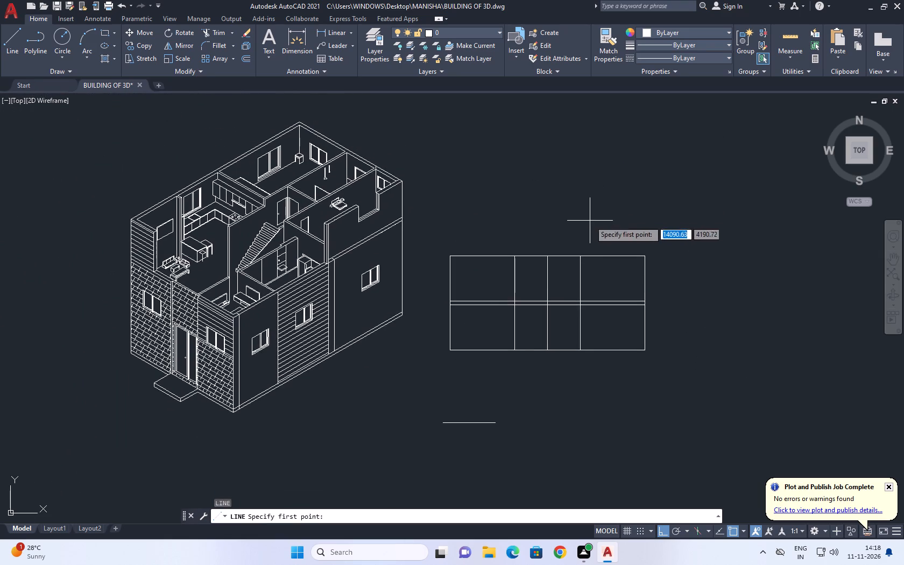
{"action": "scroll", "coordinate": [569, 232], "scroll_direction": "up", "scroll_amount": 3}
{"action": "left_click", "coordinate": [330, 240]}
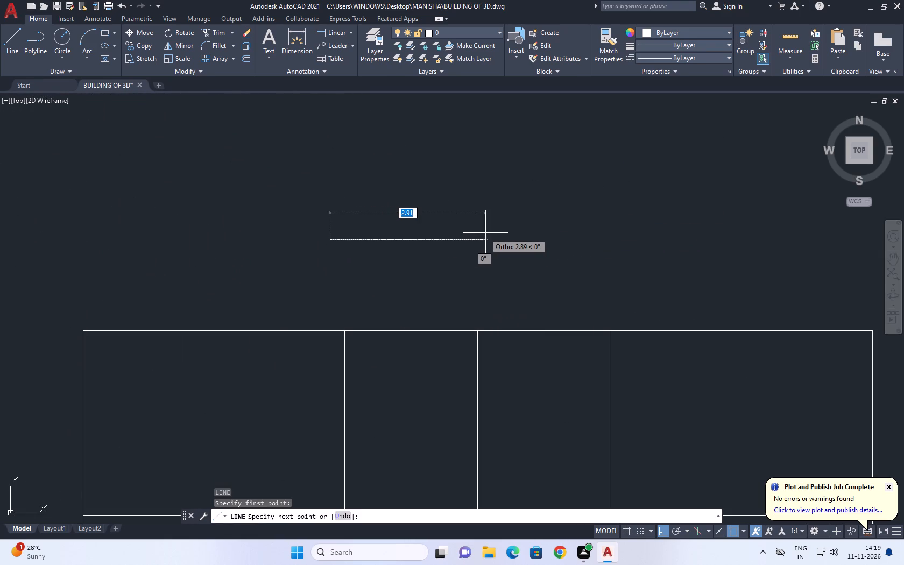
{"action": "key", "text": "4"}
{"action": "key", "text": "Return"}
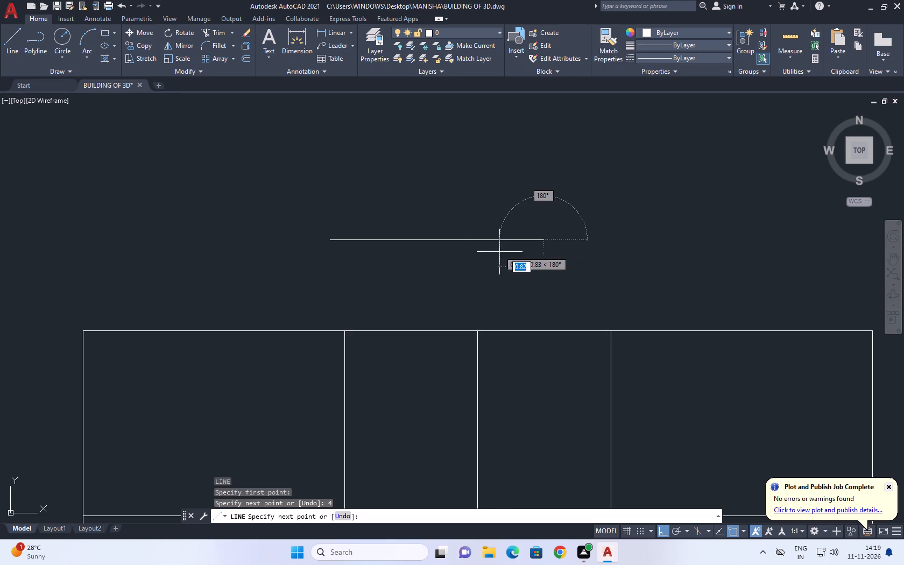
{"action": "key", "text": "space"}
Move the line above the rectangle by its midpoint onto the top end of the vertical centre line.
{"action": "left_click_drag", "start_coordinate": [548, 285], "coordinate": [539, 255]}
{"action": "left_click", "coordinate": [506, 188]}
{"action": "key", "text": "m"}
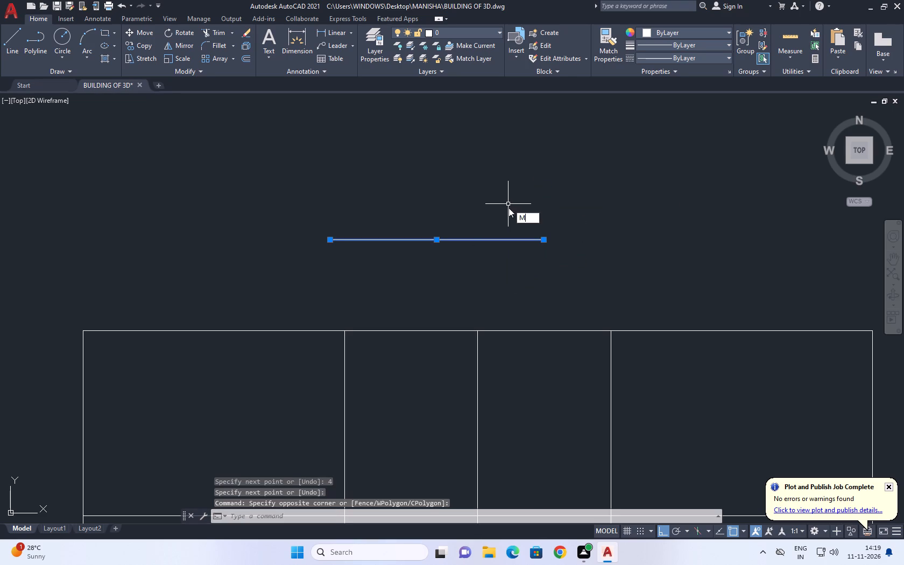
{"action": "key", "text": "space"}
{"action": "left_click", "coordinate": [436, 238]}
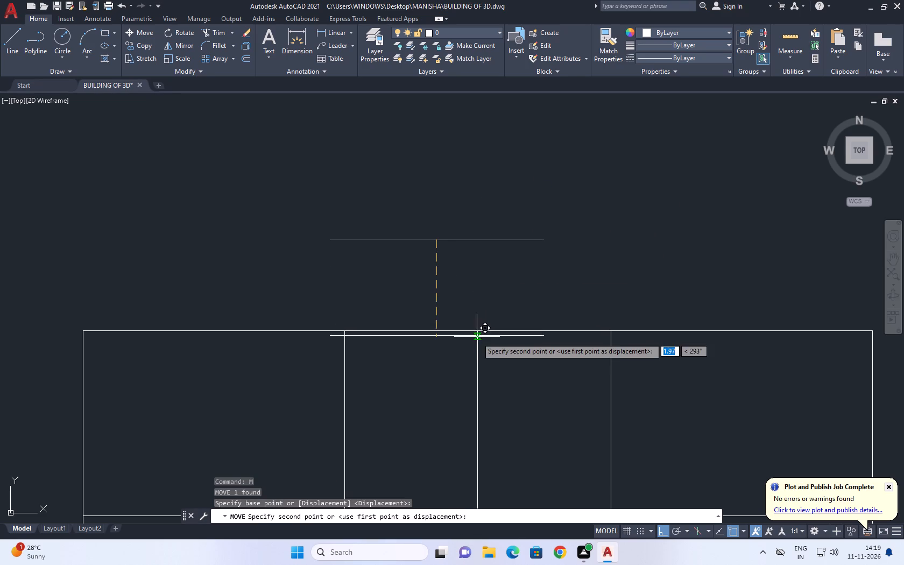
{"action": "left_click", "coordinate": [475, 330]}
Move the vertical line right of the centre line to the right end of the 4-unit line on the top edge.
{"action": "middle_click_drag", "start_coordinate": [555, 287], "coordinate": [502, 182]}
{"action": "left_click", "coordinate": [543, 305]}
{"action": "left_click", "coordinate": [564, 286]}
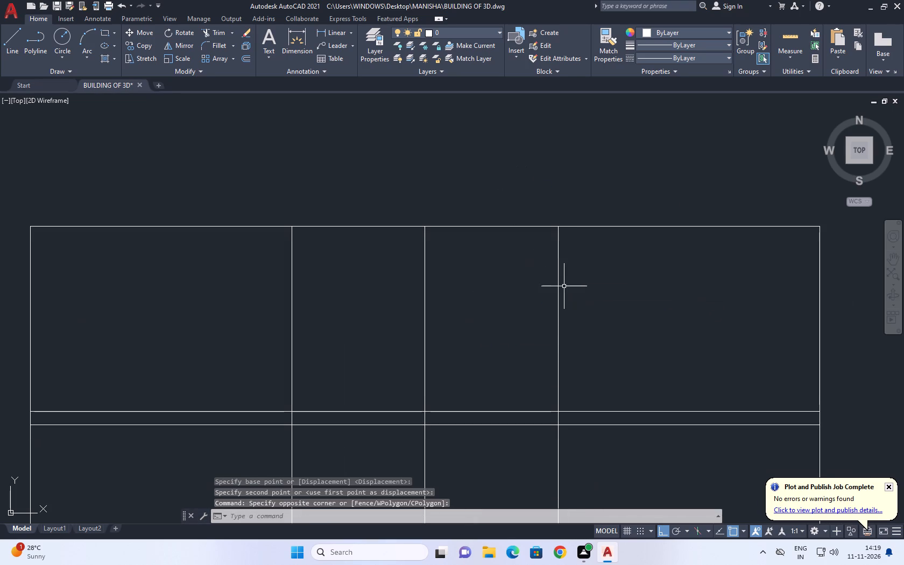
{"action": "left_click_drag", "start_coordinate": [576, 260], "coordinate": [560, 270]}
{"action": "left_click", "coordinate": [525, 273]}
{"action": "key", "text": "m"}
{"action": "key", "text": "space"}
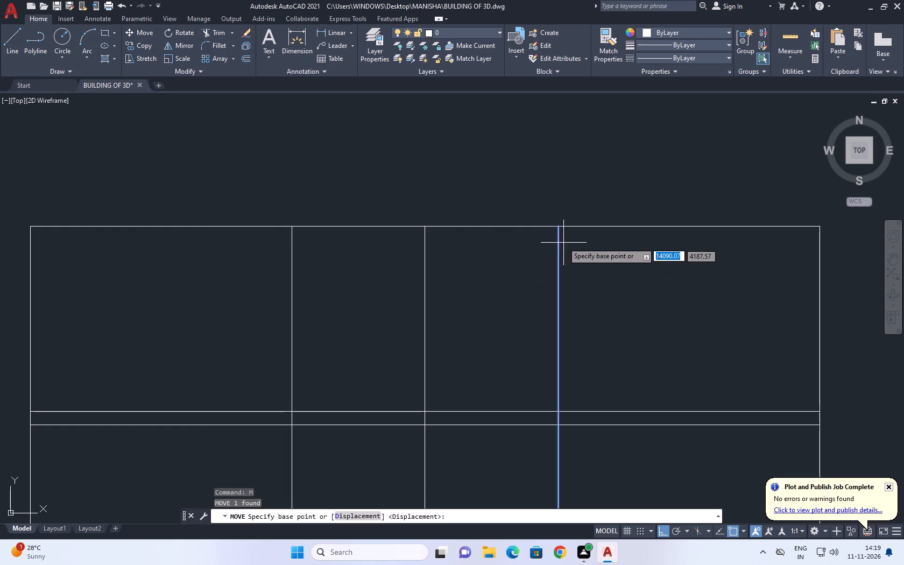
{"action": "left_click", "coordinate": [560, 227]}
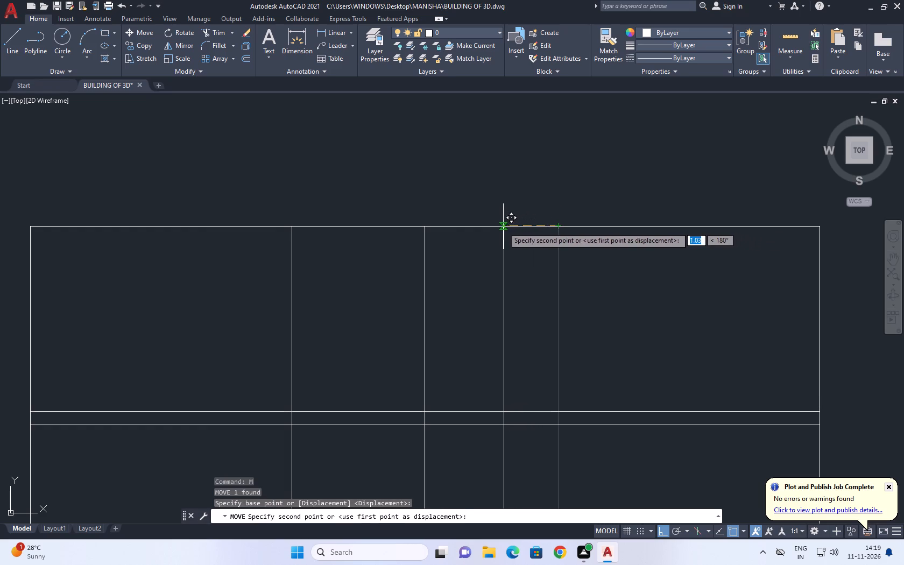
{"action": "left_click", "coordinate": [531, 225]}
Move the vertical line left of the centre line to the left end of the 4-unit line on the top edge.
{"action": "key", "text": "space"}
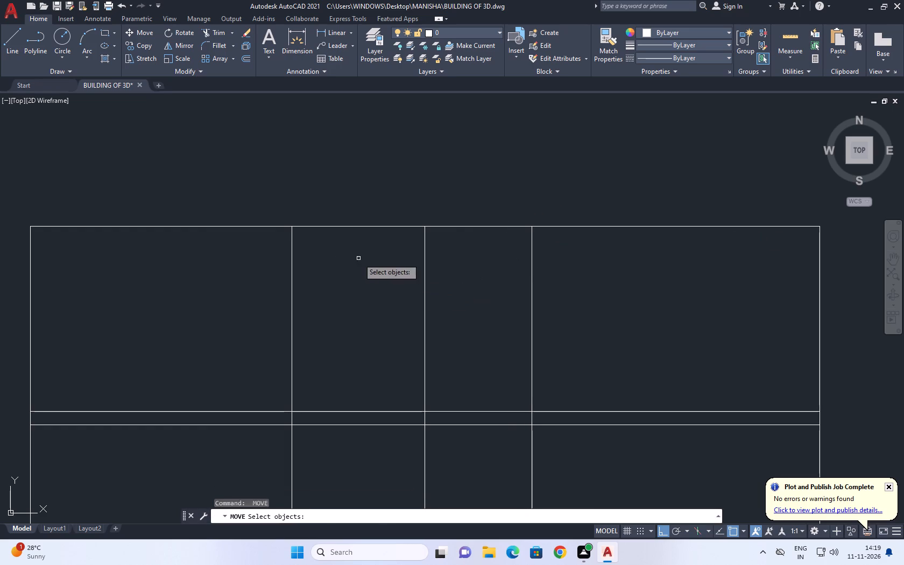
{"action": "left_click_drag", "start_coordinate": [358, 258], "coordinate": [344, 257]}
{"action": "left_click", "coordinate": [264, 264]}
{"action": "key", "text": "space"}
{"action": "scroll", "coordinate": [302, 237], "scroll_direction": "up", "scroll_amount": 1}
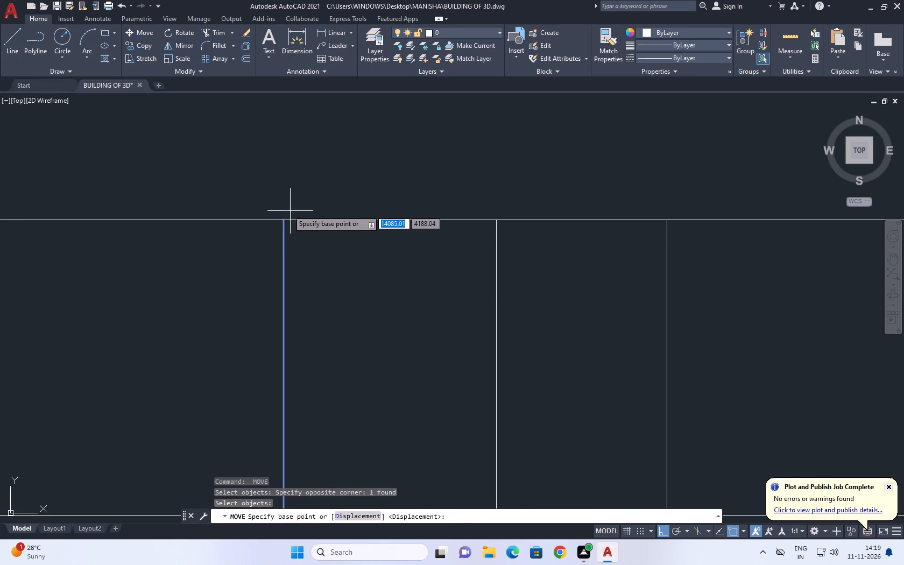
{"action": "left_click", "coordinate": [284, 220]}
{"action": "left_click", "coordinate": [328, 218]}
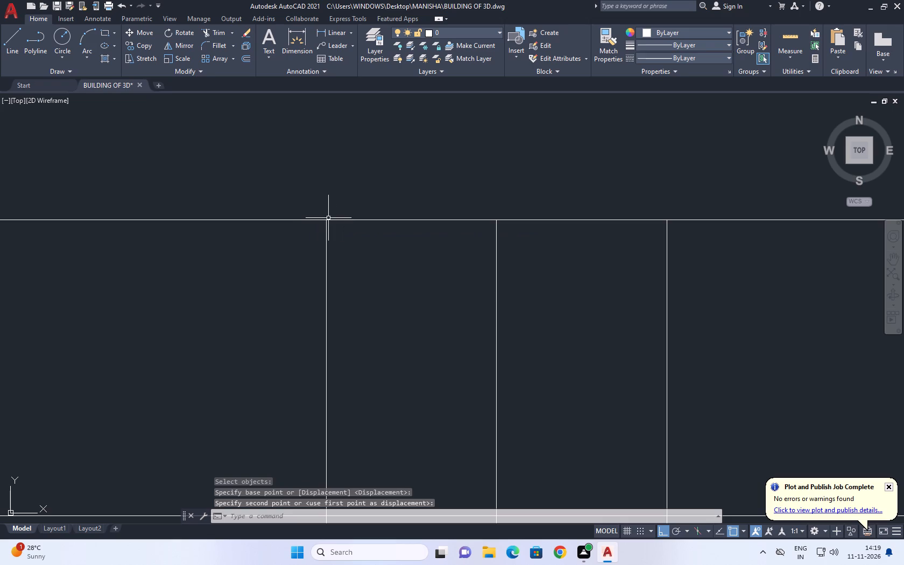
Delete the 4-unit horizontal helper line lying on the rectangle's top edge.
{"action": "left_click", "coordinate": [271, 185]}
{"action": "left_click_drag", "start_coordinate": [753, 290], "coordinate": [736, 284]}
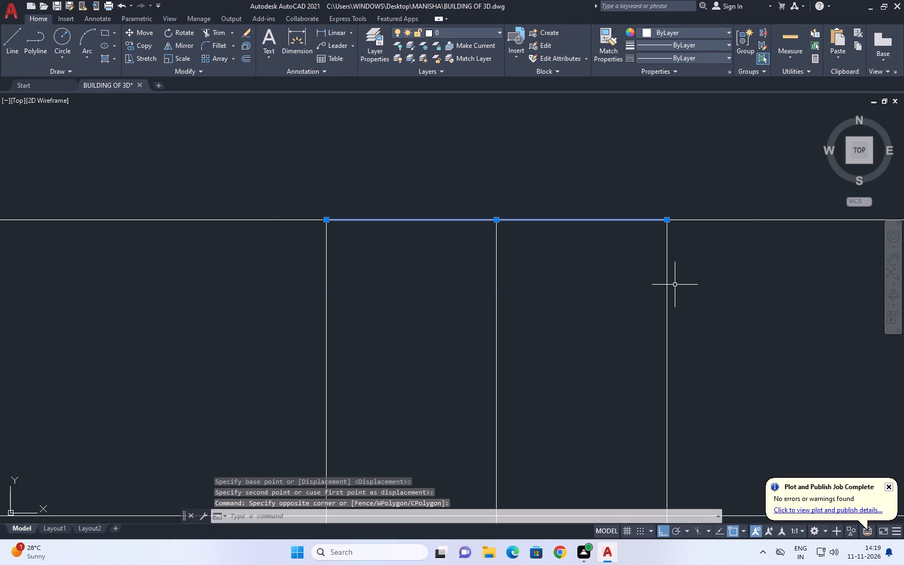
{"action": "key", "text": "Delete"}
Trim both horizontal band lines between the vertical line right of the centre line and the rectangle's right edge.
{"action": "scroll", "coordinate": [549, 257], "scroll_direction": "down", "scroll_amount": 3}
{"action": "middle_click_drag", "start_coordinate": [631, 299], "coordinate": [601, 296]}
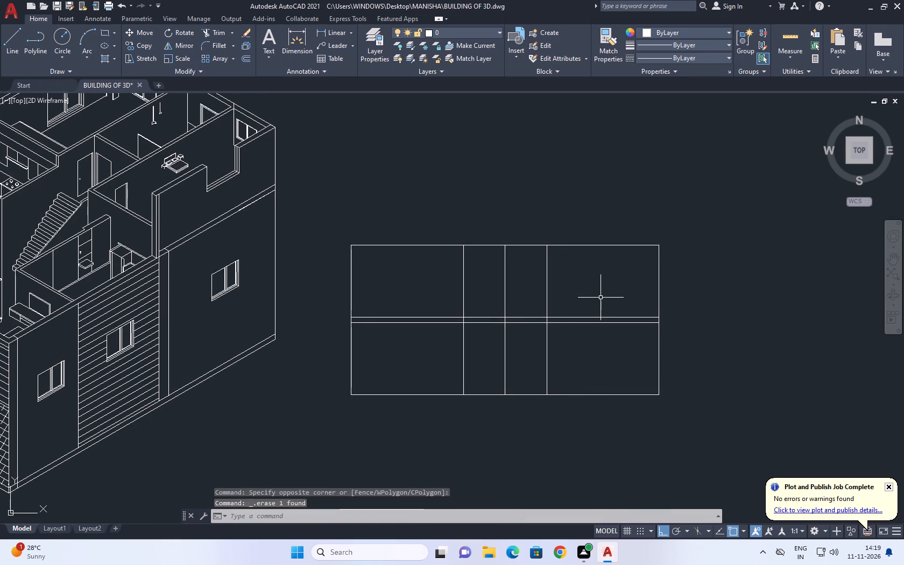
{"action": "left_click", "coordinate": [214, 30]}
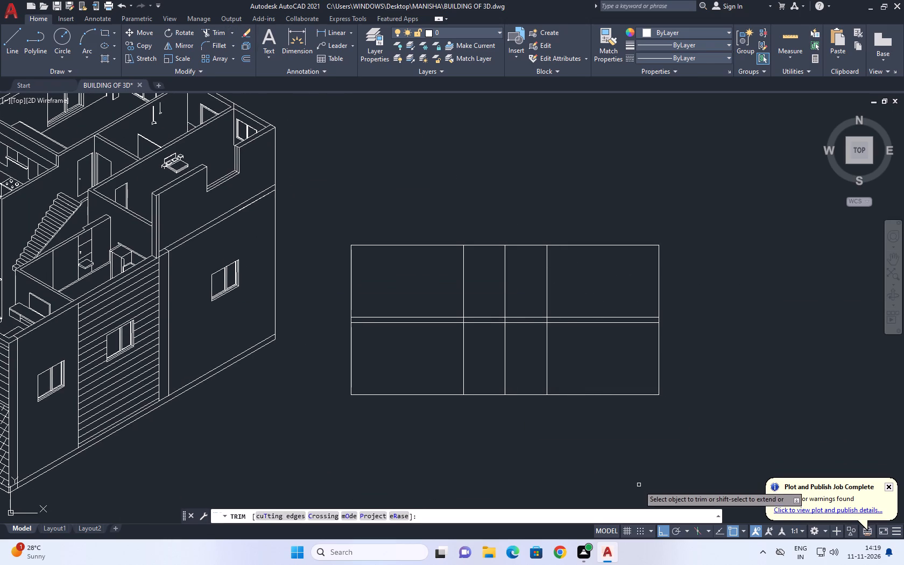
{"action": "left_click", "coordinate": [582, 338]}
{"action": "left_click", "coordinate": [580, 296]}
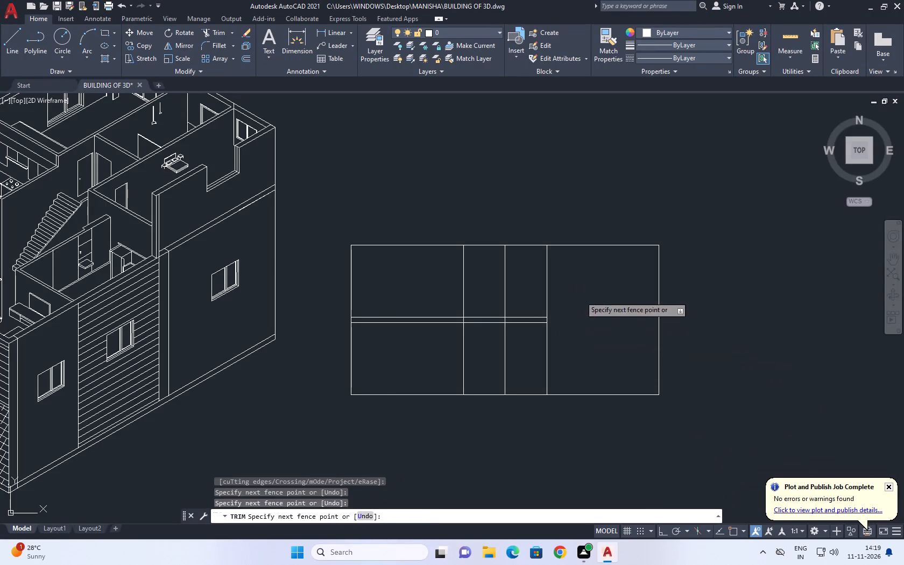
{"action": "right_click", "coordinate": [589, 313]}
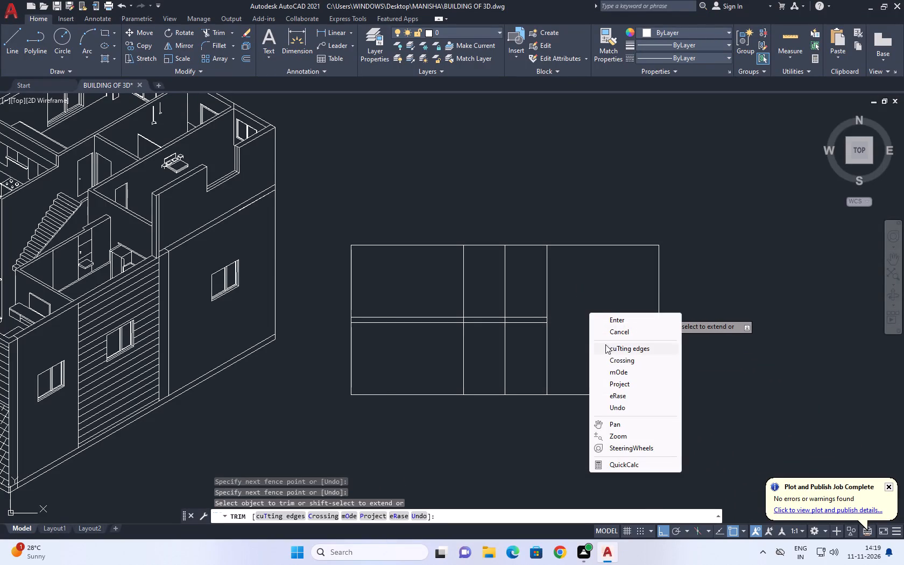
{"action": "left_click", "coordinate": [618, 330]}
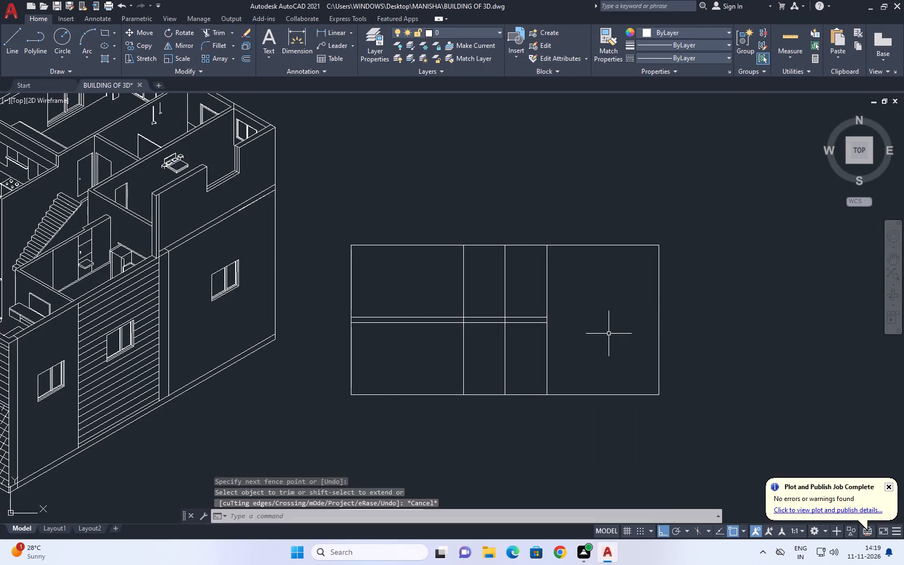
Draw a 2-unit vertical line upward and a connected 2-unit horizontal line rightward from its top, inside the rectangle's upper-left bay.
{"action": "left_click", "coordinate": [8, 37]}
{"action": "scroll", "coordinate": [377, 286], "scroll_direction": "up", "scroll_amount": 2}
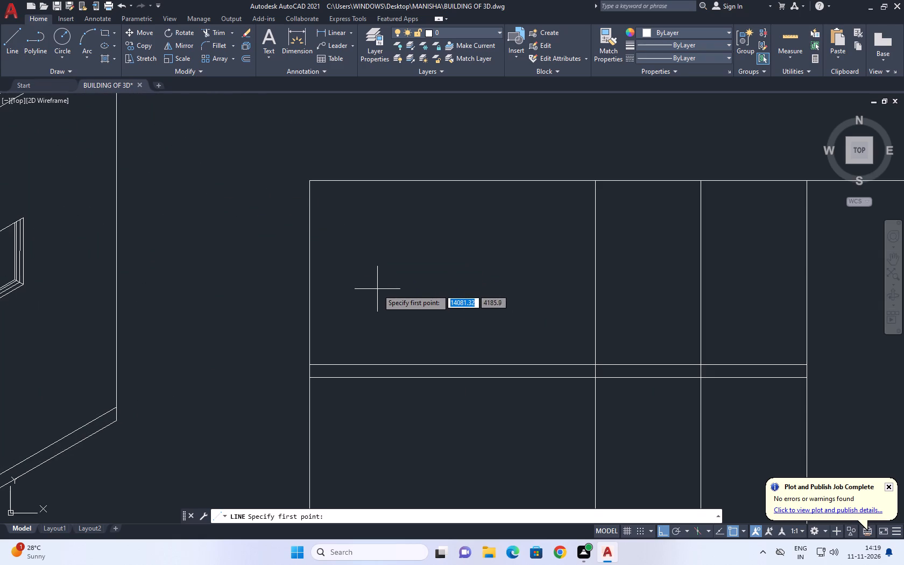
{"action": "middle_click_drag", "start_coordinate": [379, 314], "coordinate": [383, 326]}
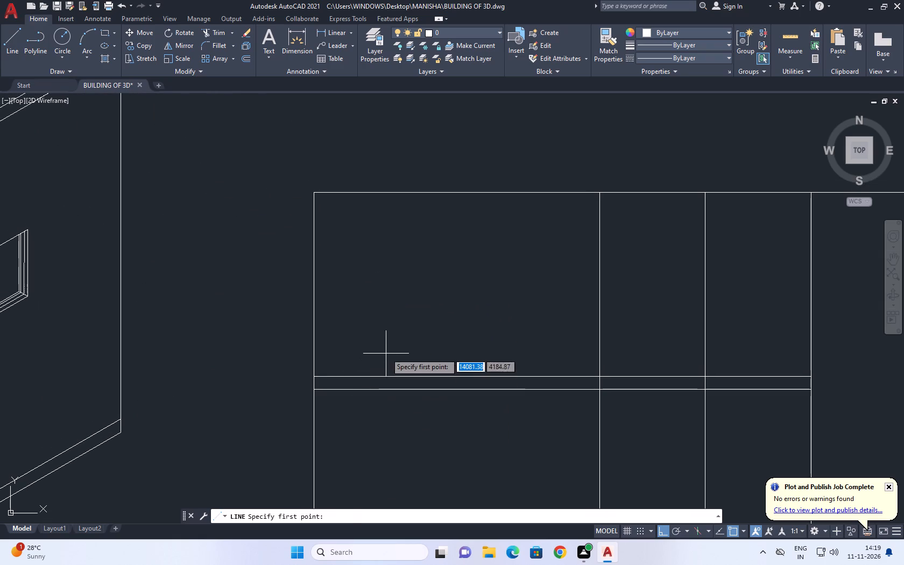
{"action": "left_click", "coordinate": [388, 343]}
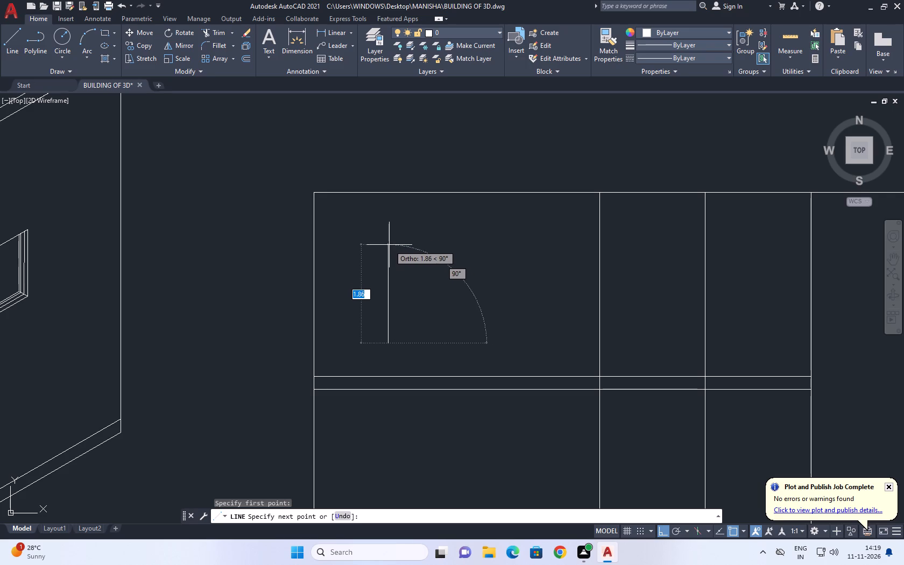
{"action": "key", "text": "2"}
{"action": "key", "text": "Return"}
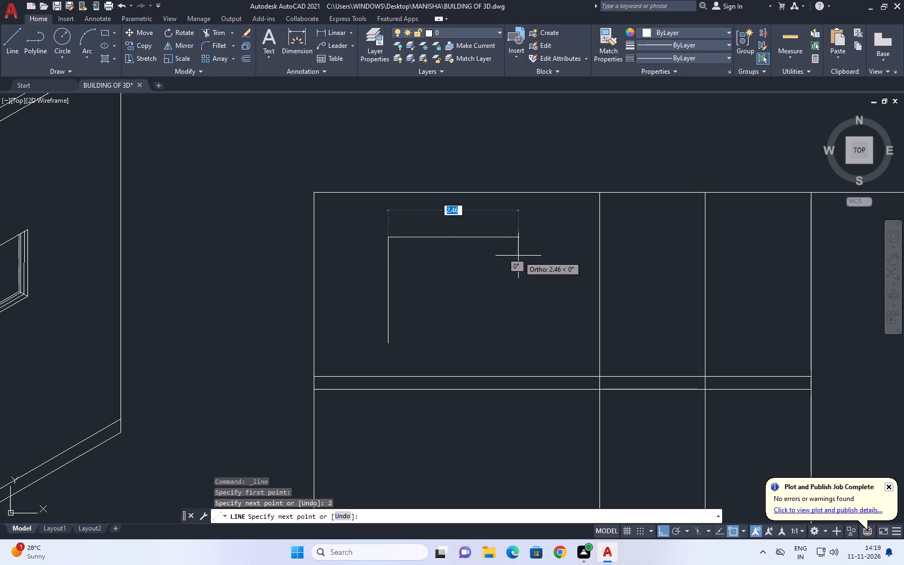
{"action": "key", "text": "2"}
{"action": "key", "text": "Return"}
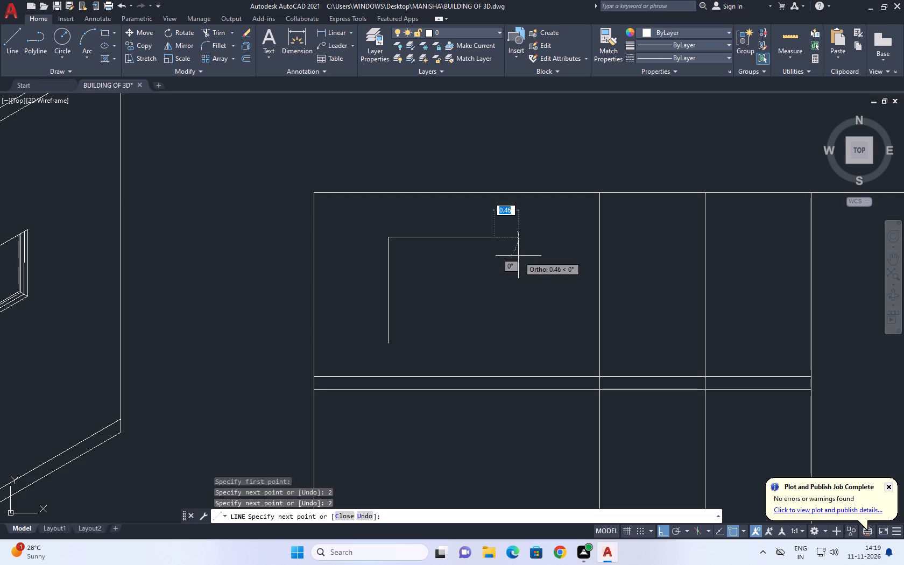
{"action": "scroll", "coordinate": [510, 284], "scroll_direction": "up", "scroll_amount": 1}
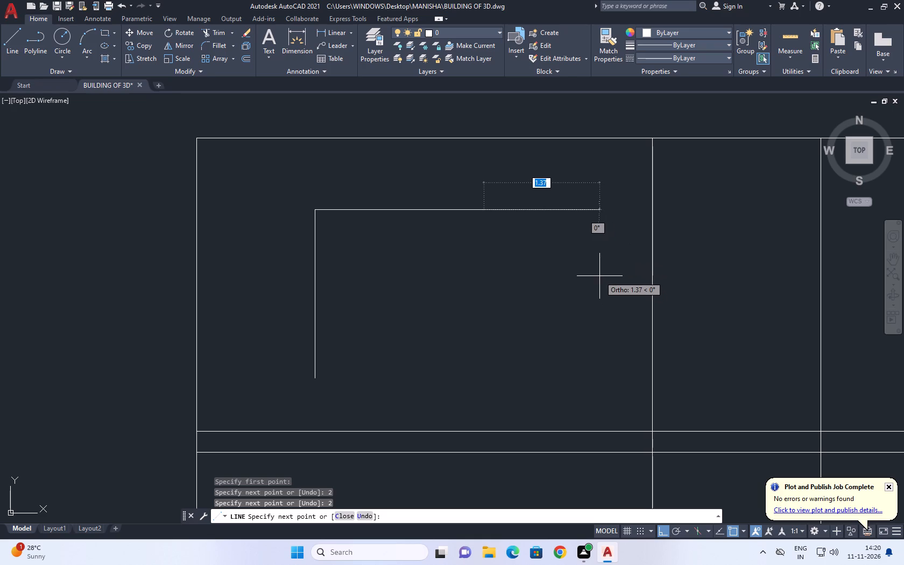
{"action": "middle_click_drag", "start_coordinate": [584, 265], "coordinate": [591, 274]}
{"action": "key", "text": "Escape"}
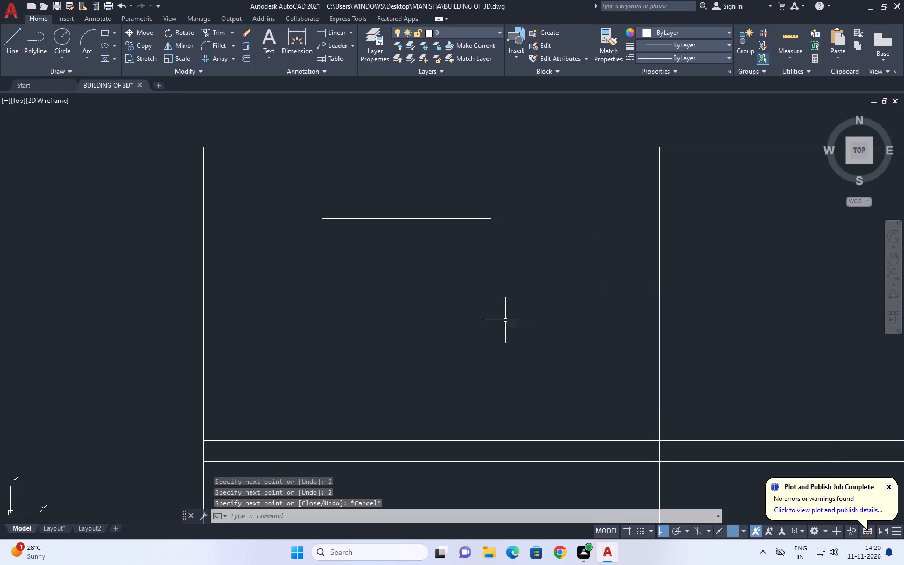
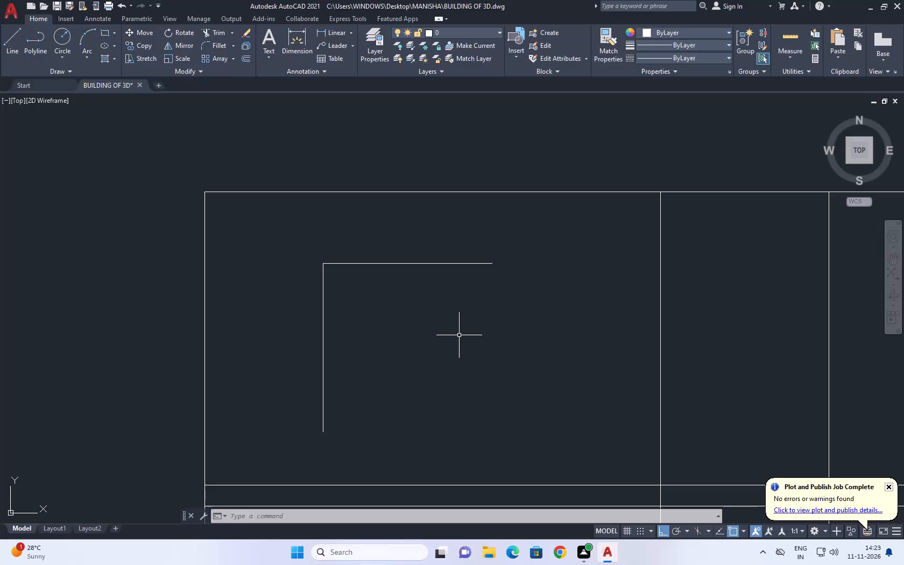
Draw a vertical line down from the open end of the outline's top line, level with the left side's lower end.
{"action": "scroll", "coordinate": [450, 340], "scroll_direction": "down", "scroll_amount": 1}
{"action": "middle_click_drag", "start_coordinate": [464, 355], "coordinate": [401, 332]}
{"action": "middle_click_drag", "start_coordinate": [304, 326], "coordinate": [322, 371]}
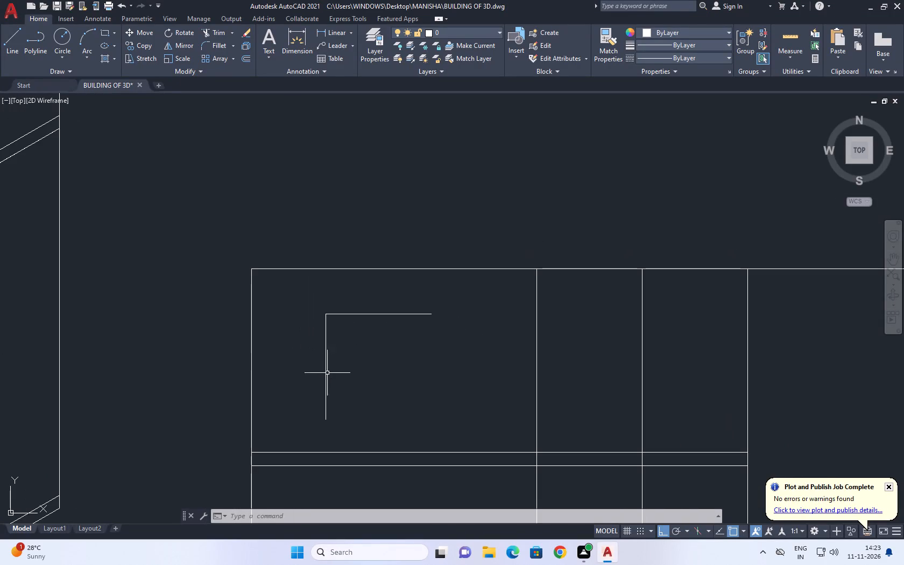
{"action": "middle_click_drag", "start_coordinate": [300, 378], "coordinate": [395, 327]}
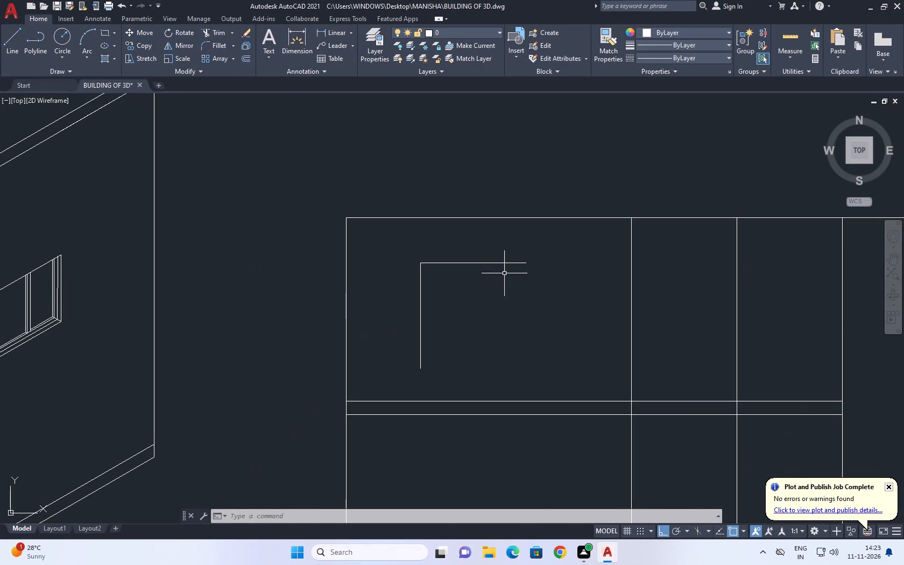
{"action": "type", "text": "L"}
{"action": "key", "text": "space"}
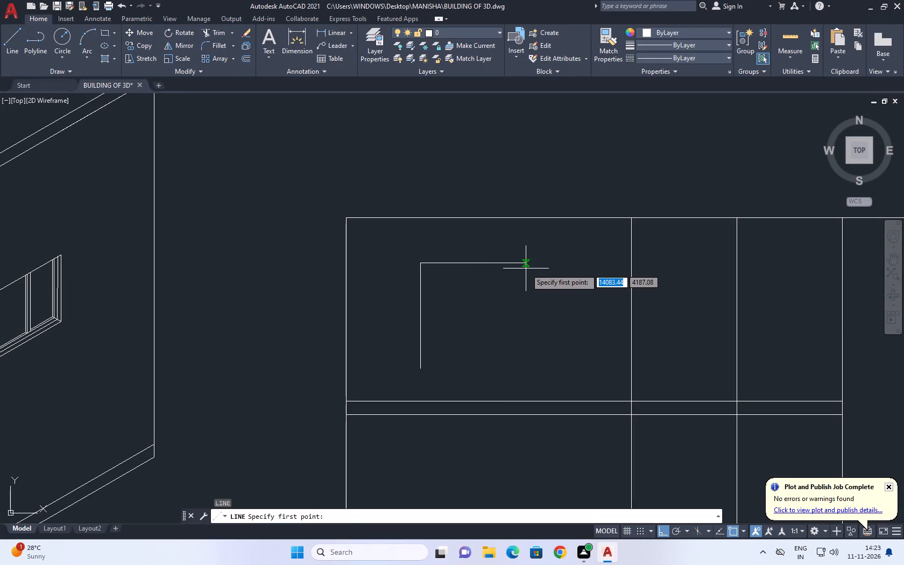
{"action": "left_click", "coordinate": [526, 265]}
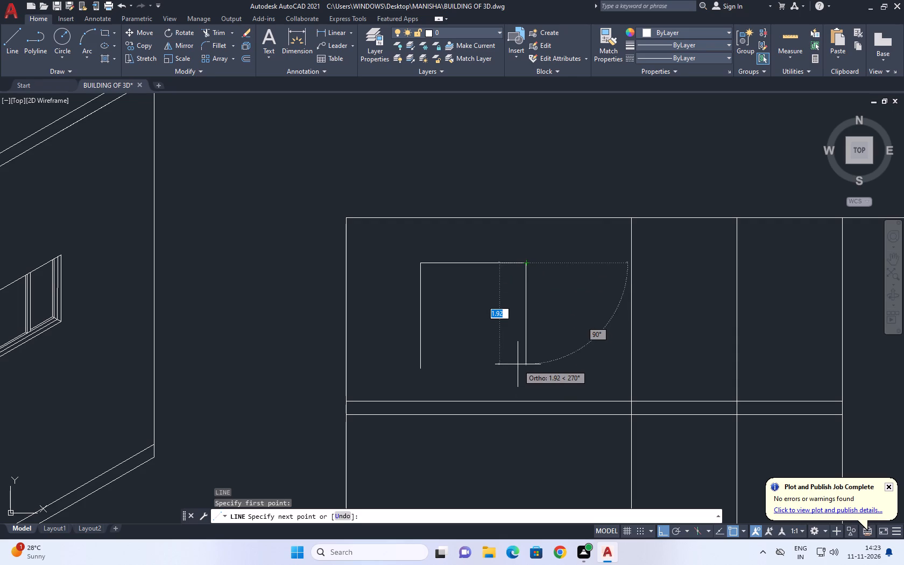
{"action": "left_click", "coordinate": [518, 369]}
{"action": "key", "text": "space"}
Draw the outline's horizontal bottom line from the left side's lower end rightward, extending past the right side.
{"action": "key", "text": "space"}
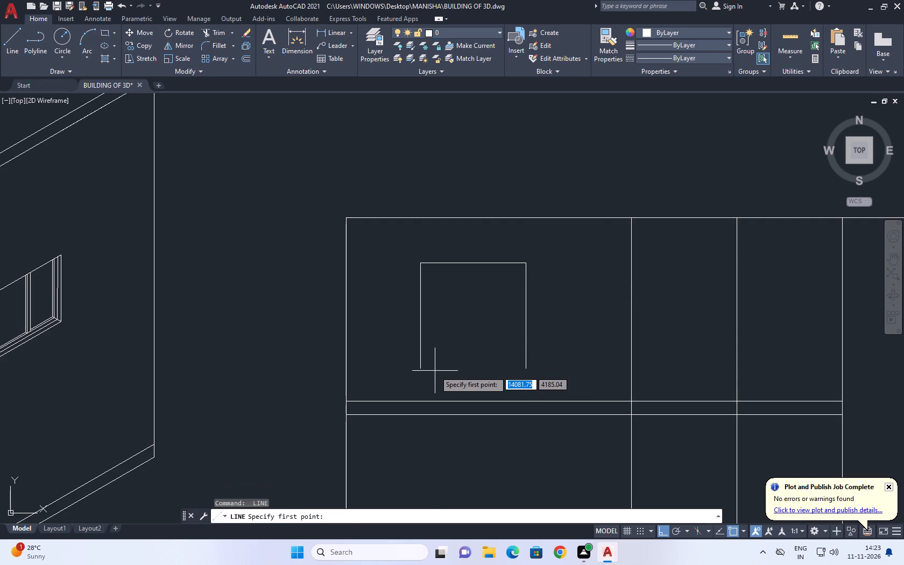
{"action": "left_click", "coordinate": [419, 367]}
{"action": "left_click", "coordinate": [556, 356]}
{"action": "key", "text": "space"}
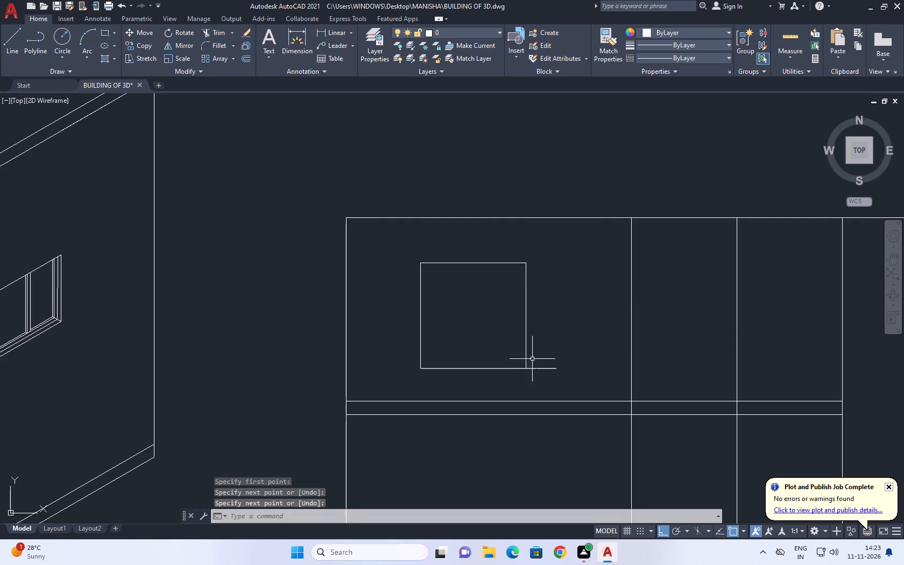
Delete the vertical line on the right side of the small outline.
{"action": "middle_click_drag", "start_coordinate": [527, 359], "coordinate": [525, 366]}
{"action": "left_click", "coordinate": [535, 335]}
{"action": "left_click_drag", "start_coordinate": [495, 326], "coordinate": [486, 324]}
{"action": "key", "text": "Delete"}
Copy the small outline's left vertical line 2 units to the right.
{"action": "middle_click_drag", "start_coordinate": [548, 344], "coordinate": [523, 330]}
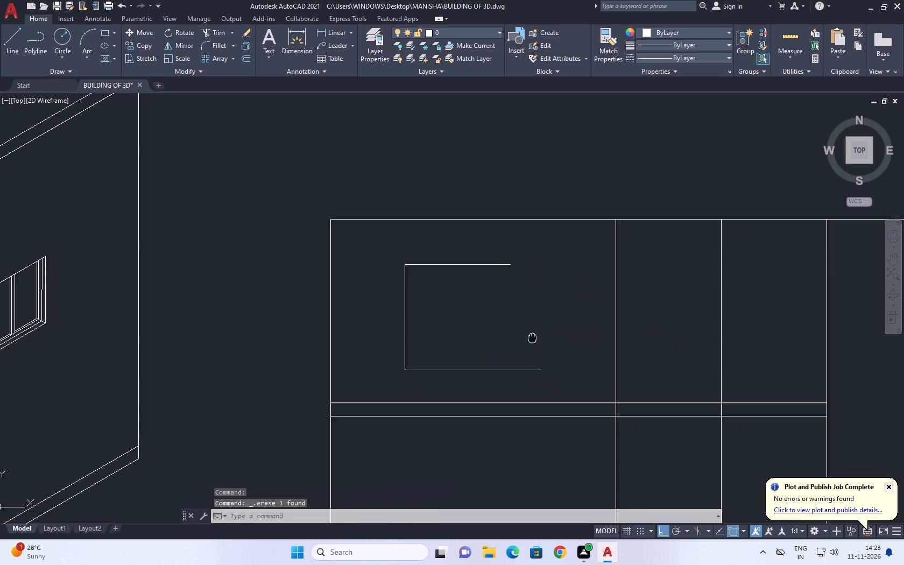
{"action": "middle_click_drag", "start_coordinate": [523, 330], "coordinate": [511, 321]}
{"action": "left_click_drag", "start_coordinate": [372, 286], "coordinate": [363, 284]}
{"action": "left_click", "coordinate": [358, 291]}
{"action": "left_click", "coordinate": [402, 288]}
{"action": "left_click", "coordinate": [358, 288]}
{"action": "middle_click_drag", "start_coordinate": [408, 295], "coordinate": [397, 313]}
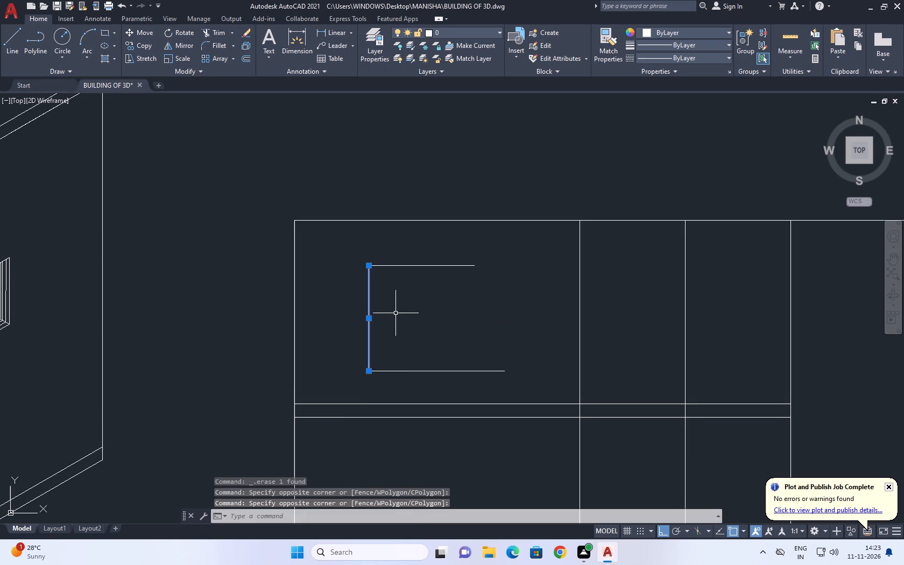
{"action": "type", "text": "CO"}
{"action": "key", "text": "space"}
{"action": "left_click", "coordinate": [368, 310]}
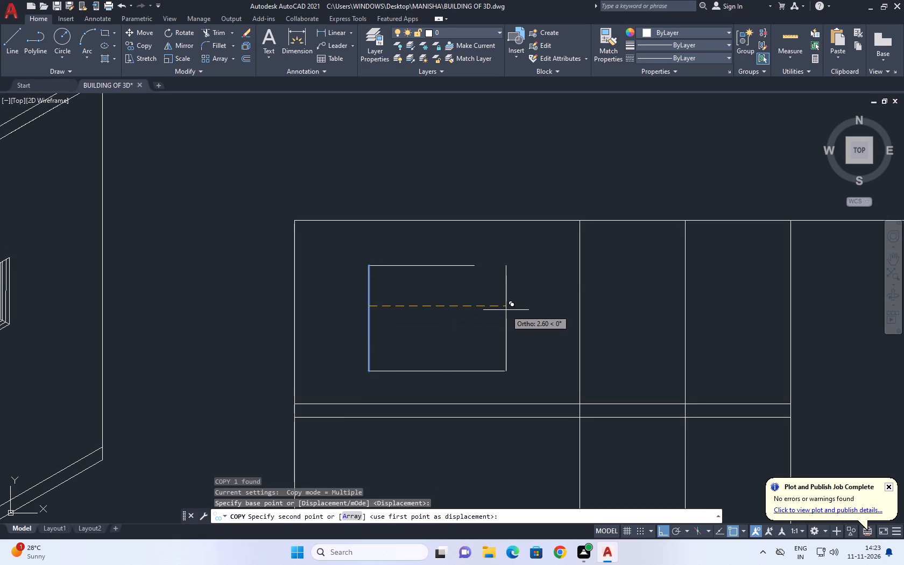
{"action": "type", "text": "0."}
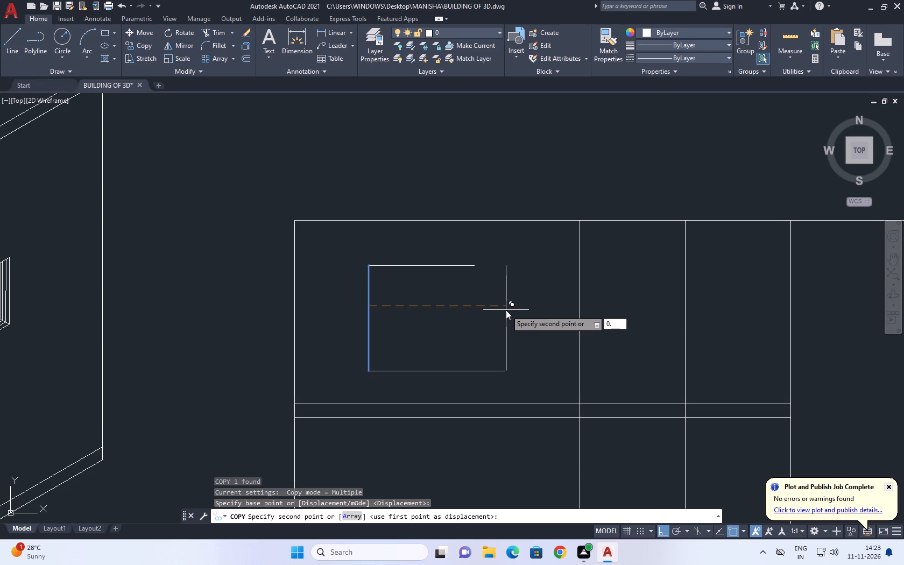
{"action": "key", "text": "BackSpace"}
{"action": "key", "text": "BackSpace"}
{"action": "key", "text": "2"}
{"action": "key", "text": "Return"}
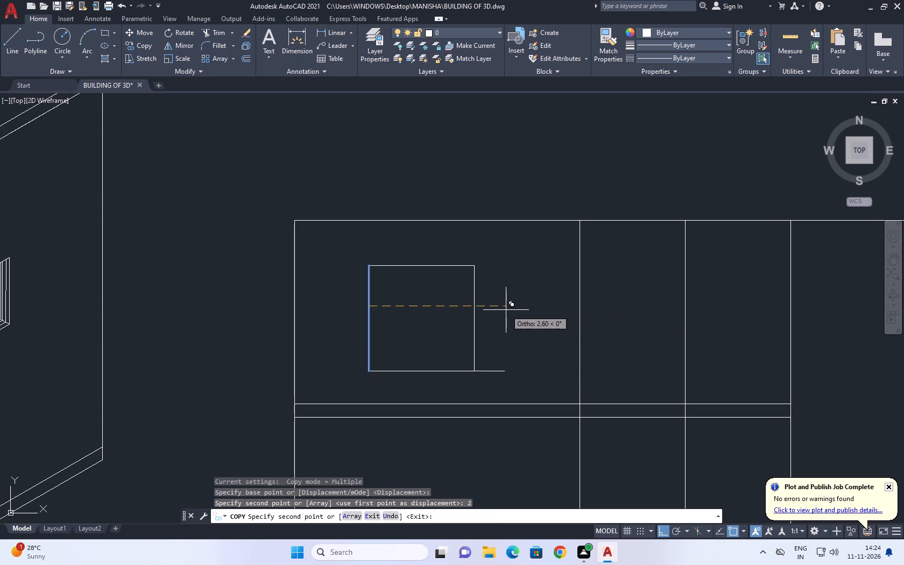
{"action": "scroll", "coordinate": [546, 309], "scroll_direction": "down", "scroll_amount": 3}
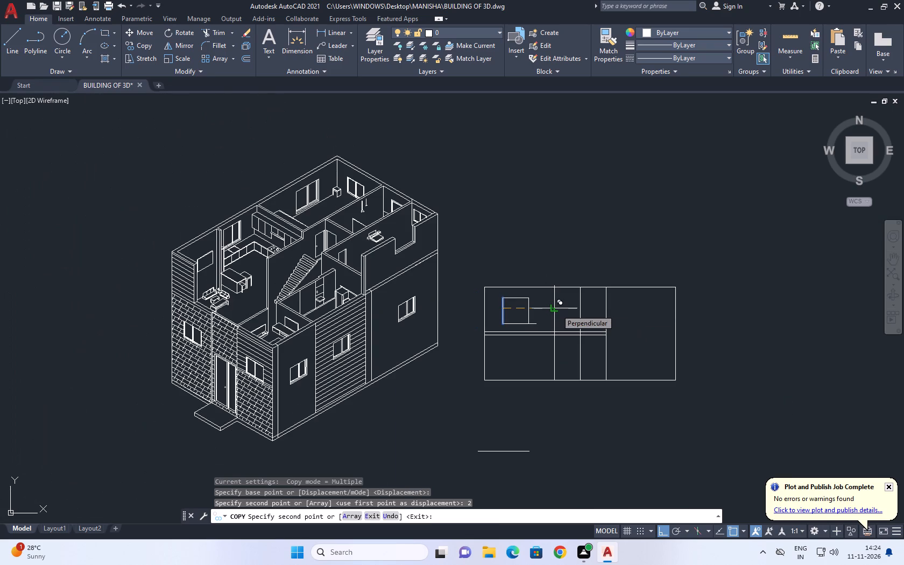
{"action": "scroll", "coordinate": [551, 308], "scroll_direction": "up", "scroll_amount": 1}
{"action": "key", "text": "Escape"}
Trim the part of the outline's bottom line that extends beyond the right vertical side.
{"action": "scroll", "coordinate": [520, 316], "scroll_direction": "up", "scroll_amount": 2}
{"action": "type", "text": "TR"}
{"action": "key", "text": "space"}
{"action": "left_click", "coordinate": [520, 369]}
{"action": "left_click", "coordinate": [516, 358]}
{"action": "key", "text": "Escape"}
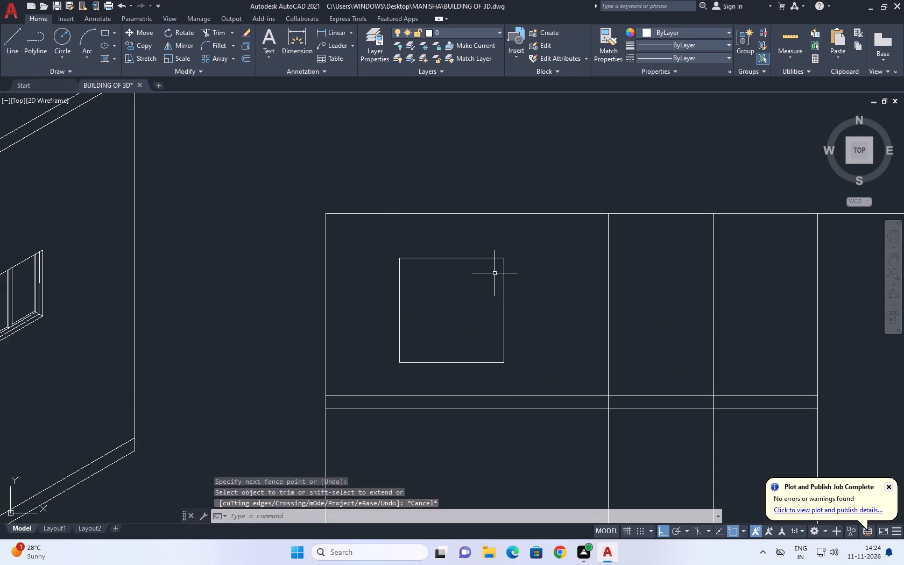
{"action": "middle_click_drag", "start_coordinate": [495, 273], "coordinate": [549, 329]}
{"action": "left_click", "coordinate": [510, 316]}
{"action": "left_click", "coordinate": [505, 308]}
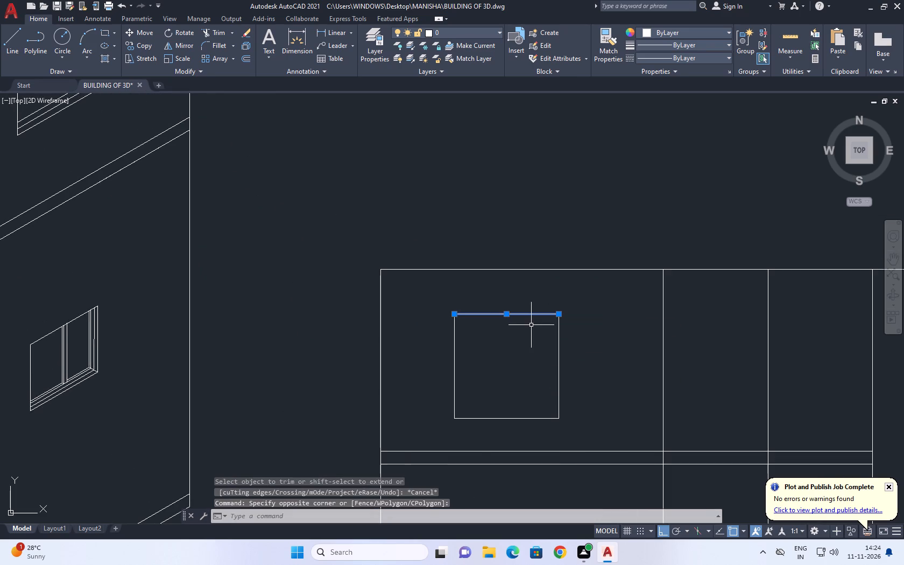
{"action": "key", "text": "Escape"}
Move the outline's top line a short distance straight up, toward the large rectangle's top edge.
{"action": "middle_click", "coordinate": [549, 362]}
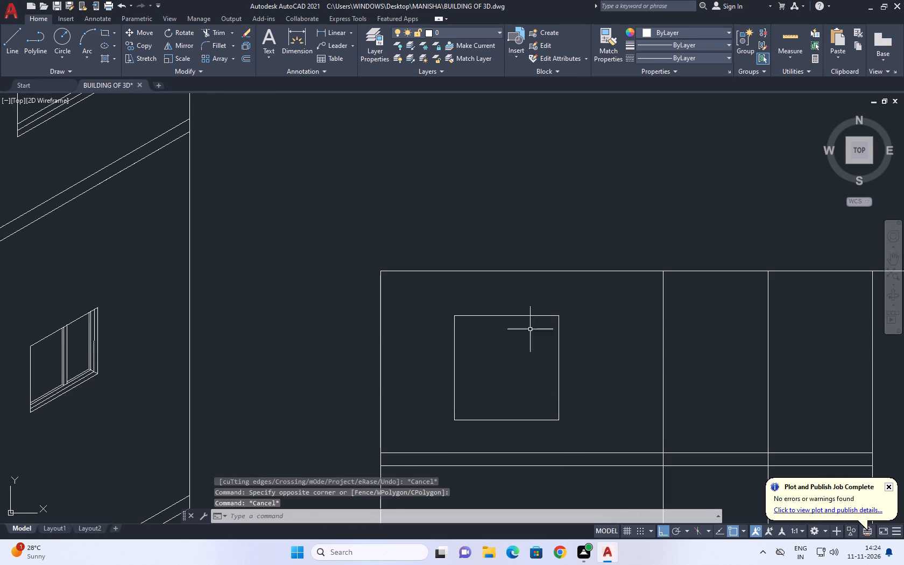
{"action": "left_click", "coordinate": [515, 305]}
{"action": "left_click", "coordinate": [504, 326]}
{"action": "type", "text": "M"}
{"action": "key", "text": "space"}
{"action": "scroll", "coordinate": [512, 327], "scroll_direction": "up", "scroll_amount": 1}
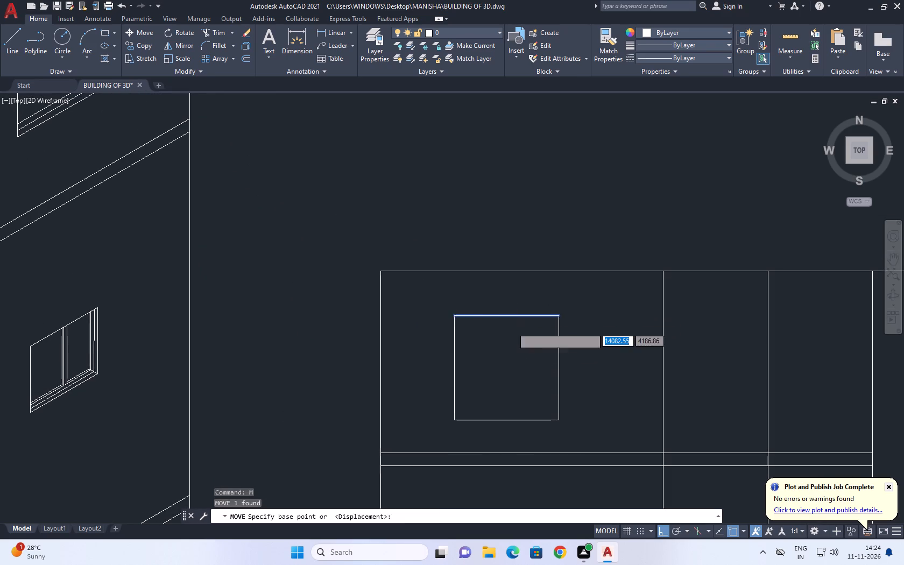
{"action": "scroll", "coordinate": [512, 327], "scroll_direction": "up", "scroll_amount": 1}
{"action": "left_click", "coordinate": [512, 333]}
{"action": "left_click", "coordinate": [507, 303]}
Fillet the raised top line with both vertical sides at radius 0 to close the outline's upper corners.
{"action": "type", "text": "F"}
{"action": "key", "text": "space"}
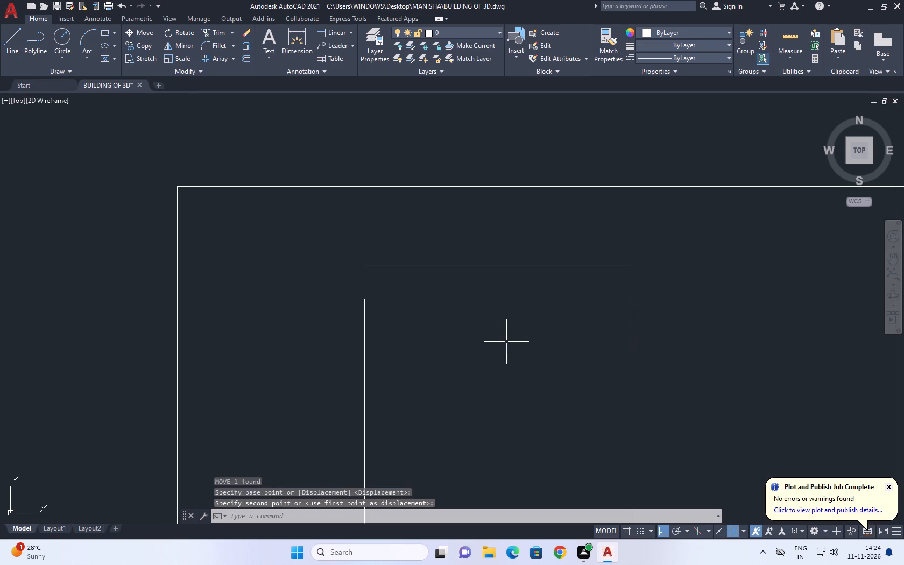
{"action": "left_click", "coordinate": [617, 266]}
{"action": "left_click", "coordinate": [631, 302]}
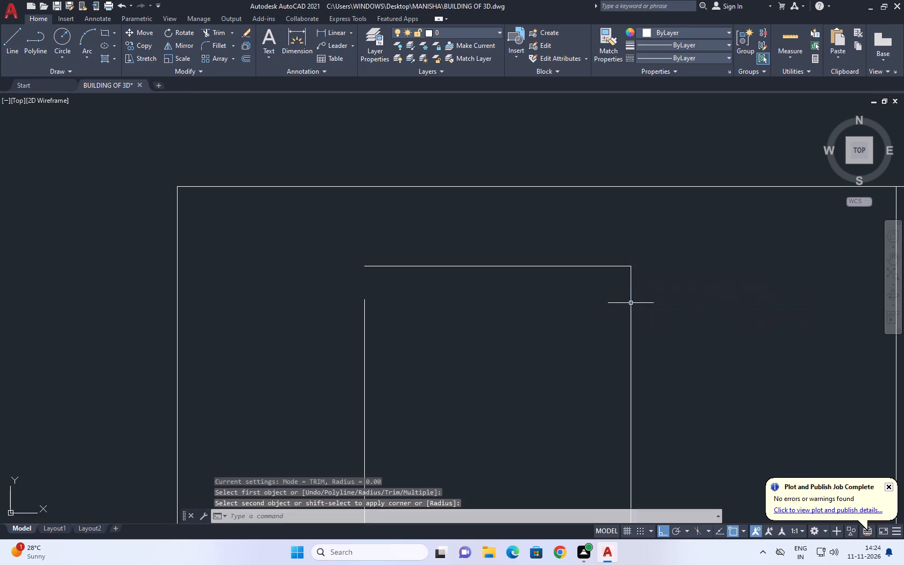
{"action": "key", "text": "space"}
{"action": "left_click", "coordinate": [446, 265]}
{"action": "left_click", "coordinate": [383, 266]}
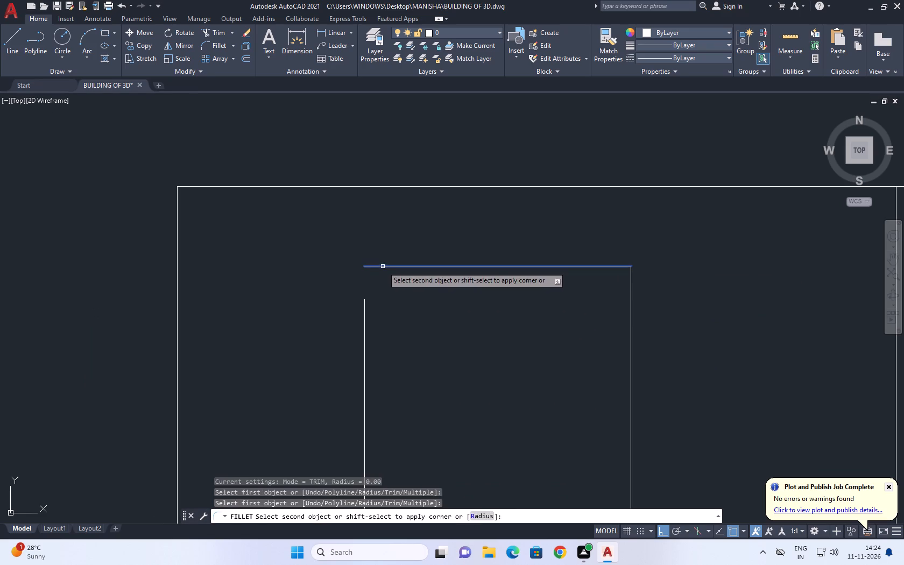
{"action": "left_click", "coordinate": [364, 300]}
Draw a vertical centre line from the midpoint of the outline's top line down to its bottom line.
{"action": "scroll", "coordinate": [399, 289], "scroll_direction": "down", "scroll_amount": 2}
{"action": "middle_click_drag", "start_coordinate": [480, 324], "coordinate": [497, 272]}
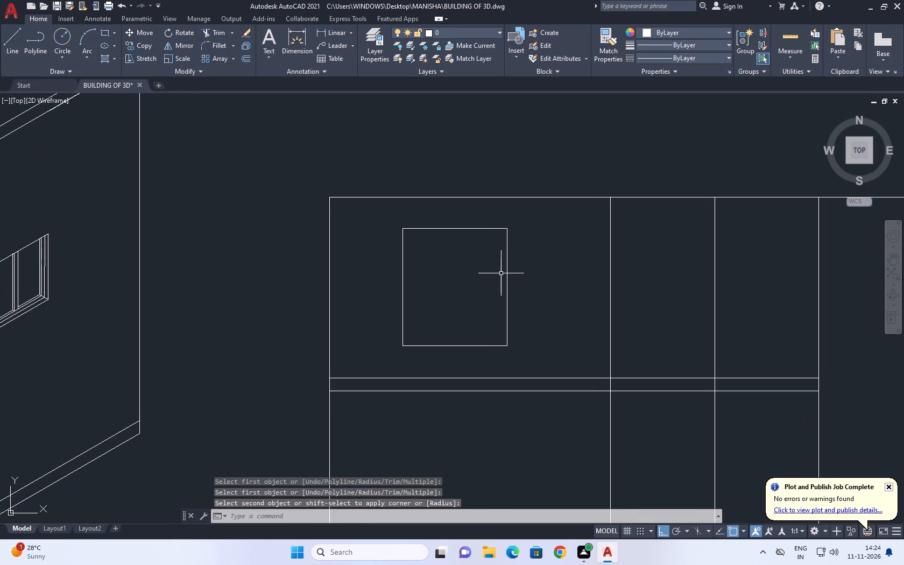
{"action": "type", "text": "L"}
{"action": "key", "text": "space"}
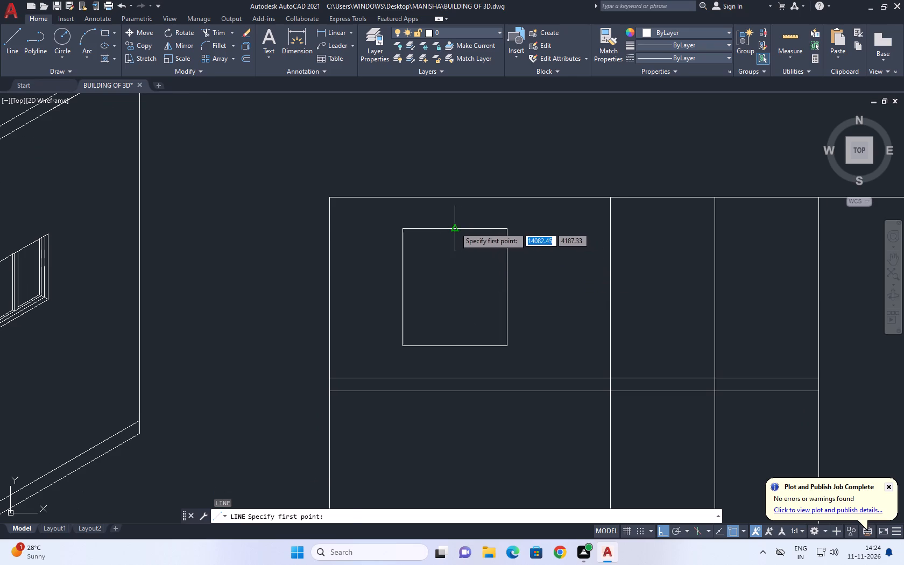
{"action": "left_click", "coordinate": [455, 227]}
{"action": "left_click", "coordinate": [453, 344]}
{"action": "key", "text": "Escape"}
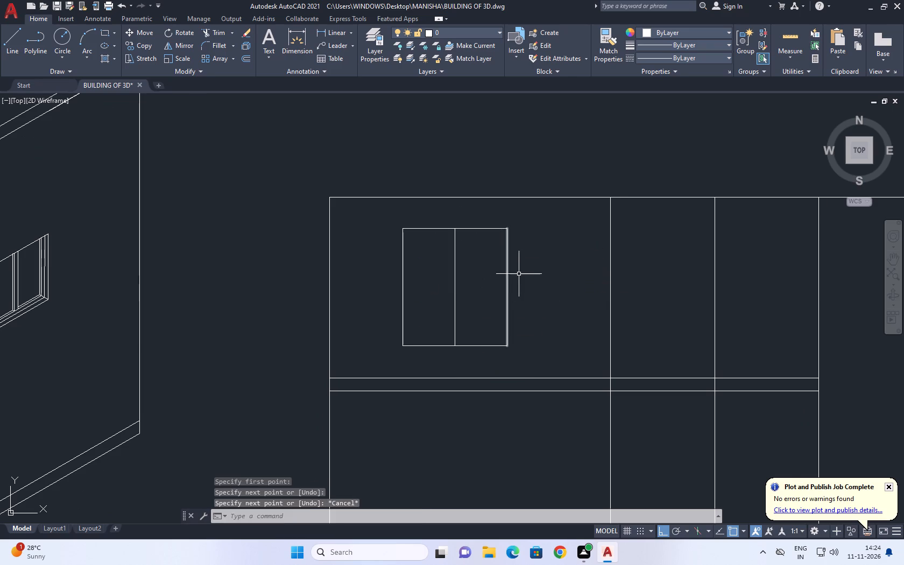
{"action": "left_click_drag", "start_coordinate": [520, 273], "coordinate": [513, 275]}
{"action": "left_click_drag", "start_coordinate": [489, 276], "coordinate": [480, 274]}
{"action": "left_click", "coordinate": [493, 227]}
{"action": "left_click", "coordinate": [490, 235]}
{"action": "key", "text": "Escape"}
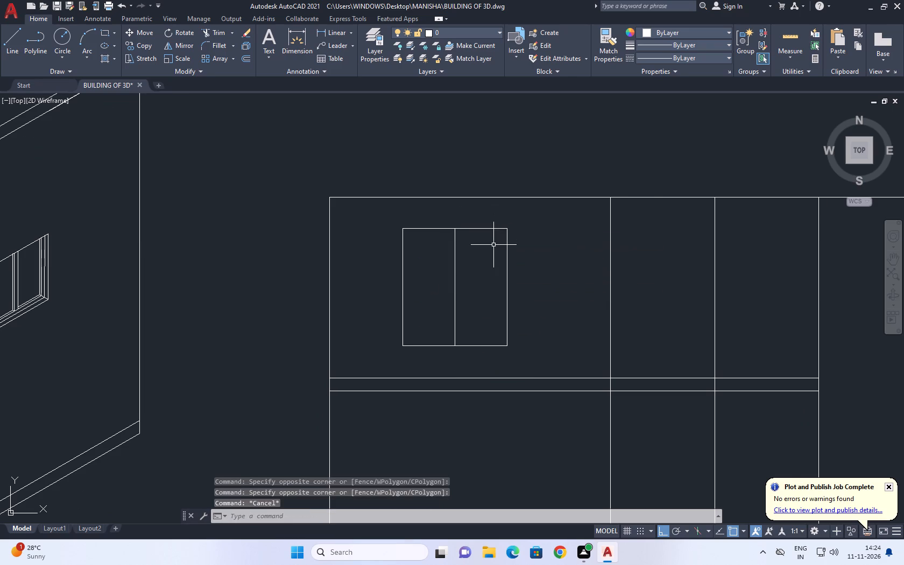
Offset the outline's top, right, left and bottom lines inward by 0.1.
{"action": "type", "text": "O"}
{"action": "key", "text": "space"}
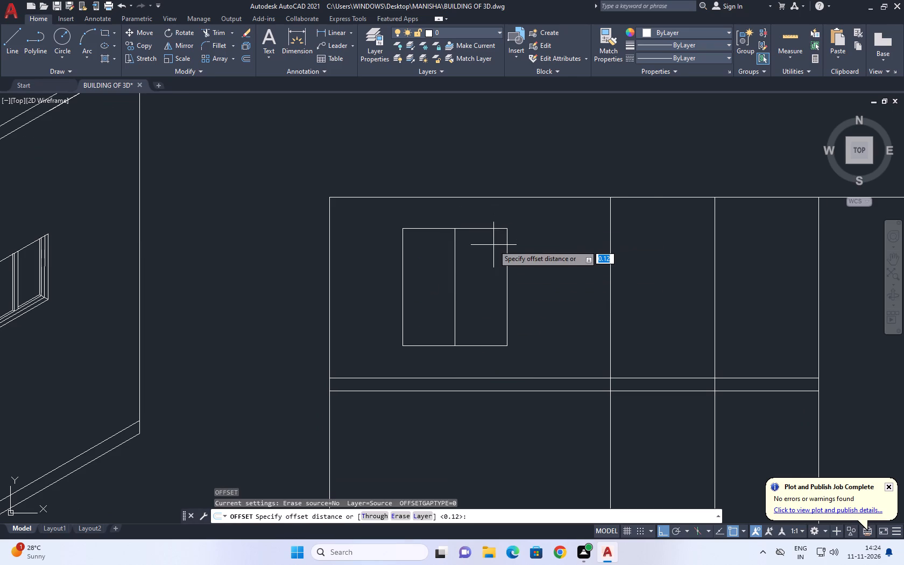
{"action": "type", "text": "0.1"}
{"action": "key", "text": "Return"}
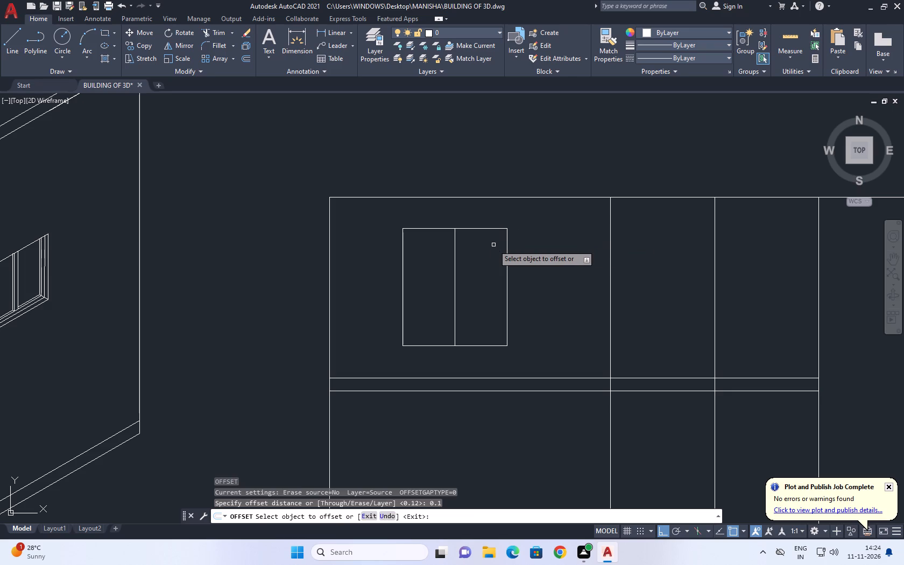
{"action": "left_click", "coordinate": [466, 229]}
{"action": "left_click", "coordinate": [470, 247]}
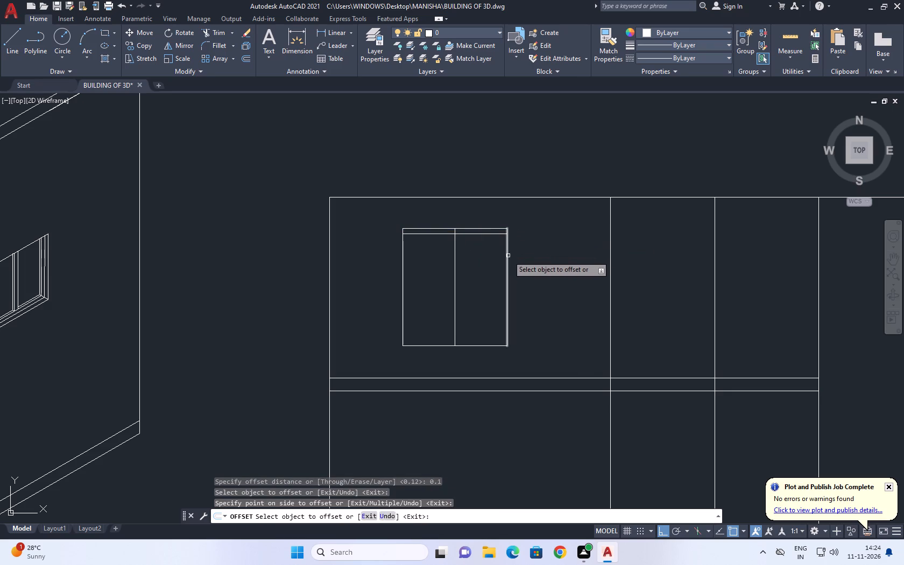
{"action": "left_click", "coordinate": [507, 256]}
{"action": "left_click", "coordinate": [474, 257]}
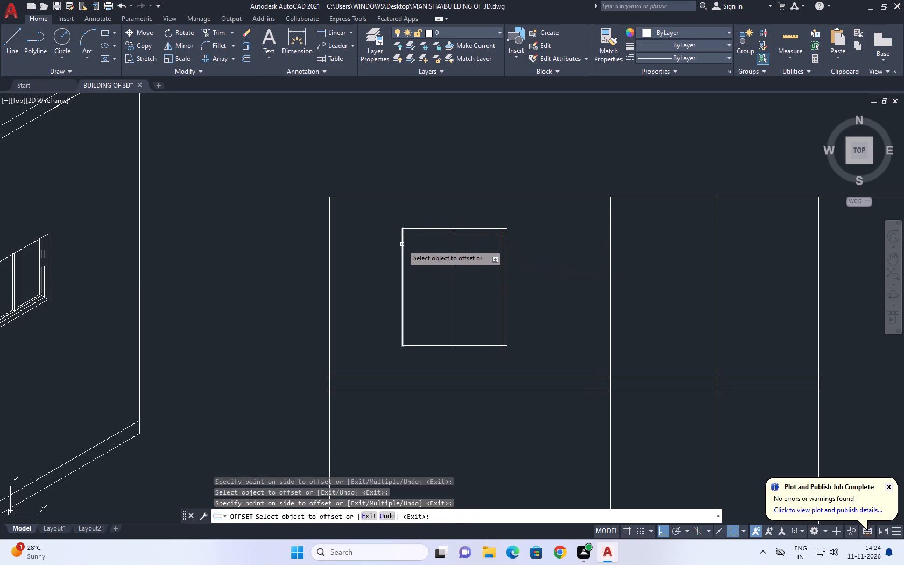
{"action": "left_click", "coordinate": [402, 244]}
{"action": "left_click", "coordinate": [419, 252]}
{"action": "left_click", "coordinate": [420, 345]}
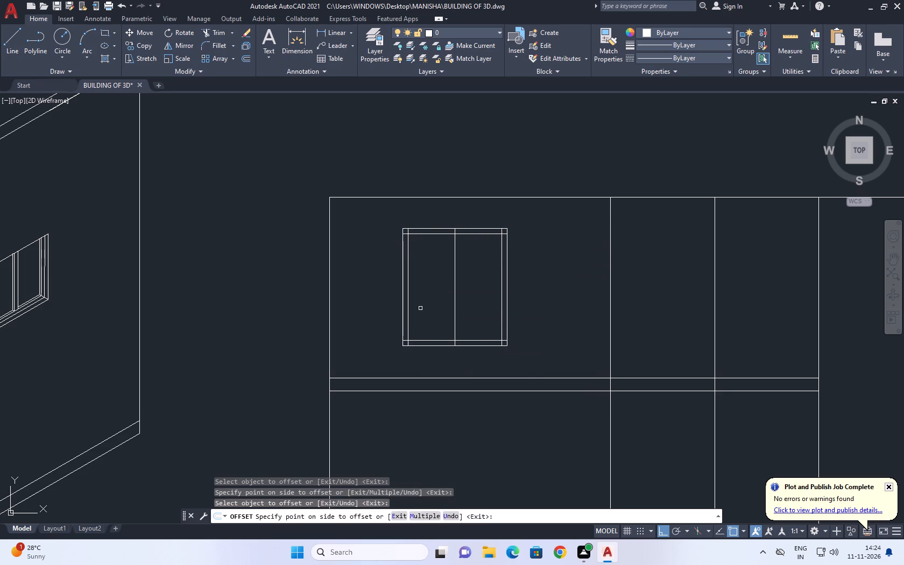
{"action": "left_click", "coordinate": [420, 308]}
{"action": "right_click", "coordinate": [407, 259]}
{"action": "left_click", "coordinate": [426, 275]}
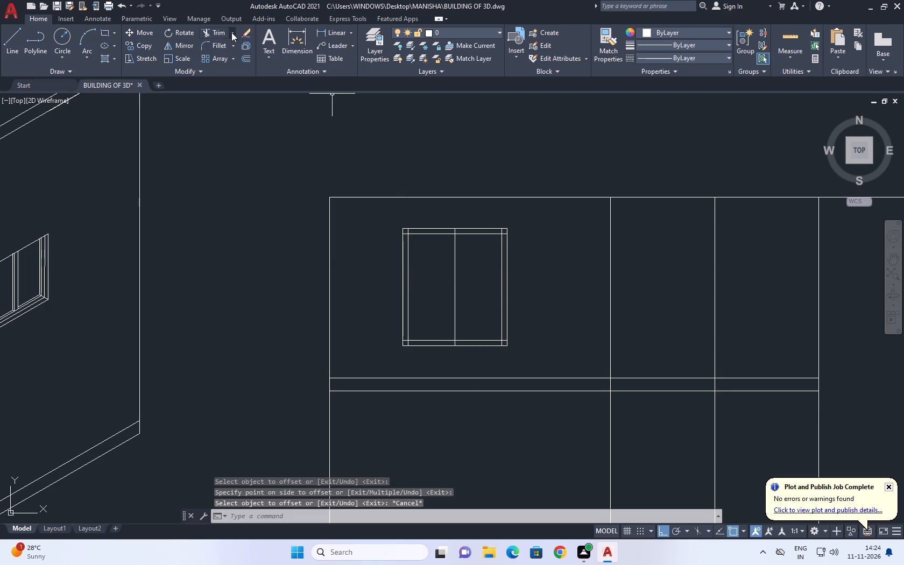
Trim the ends of the inner offset lines that cross the frame at both upper corners of the outline.
{"action": "left_click", "coordinate": [223, 32]}
{"action": "scroll", "coordinate": [417, 224], "scroll_direction": "up", "scroll_amount": 3}
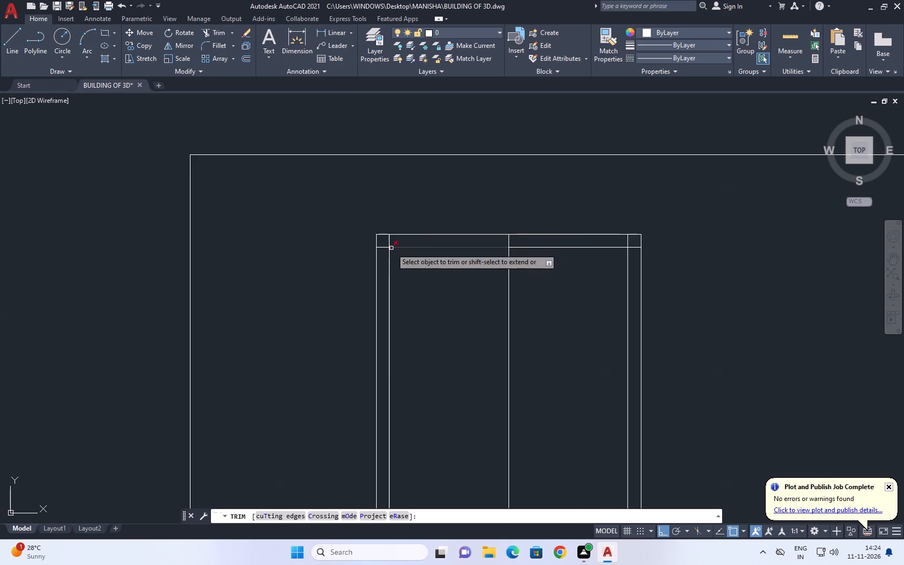
{"action": "scroll", "coordinate": [391, 248], "scroll_direction": "up", "scroll_amount": 2}
{"action": "left_click", "coordinate": [377, 206]}
{"action": "left_click_drag", "start_coordinate": [344, 256], "coordinate": [339, 258]}
{"action": "scroll", "coordinate": [290, 217], "scroll_direction": "down", "scroll_amount": 3}
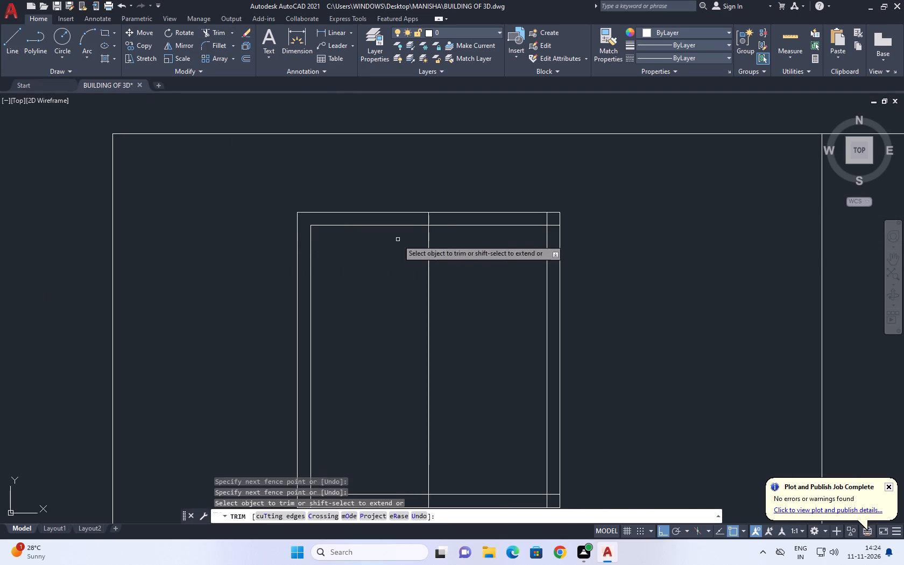
{"action": "scroll", "coordinate": [554, 212], "scroll_direction": "up", "scroll_amount": 4}
{"action": "left_click", "coordinate": [524, 202]}
{"action": "left_click", "coordinate": [597, 278]}
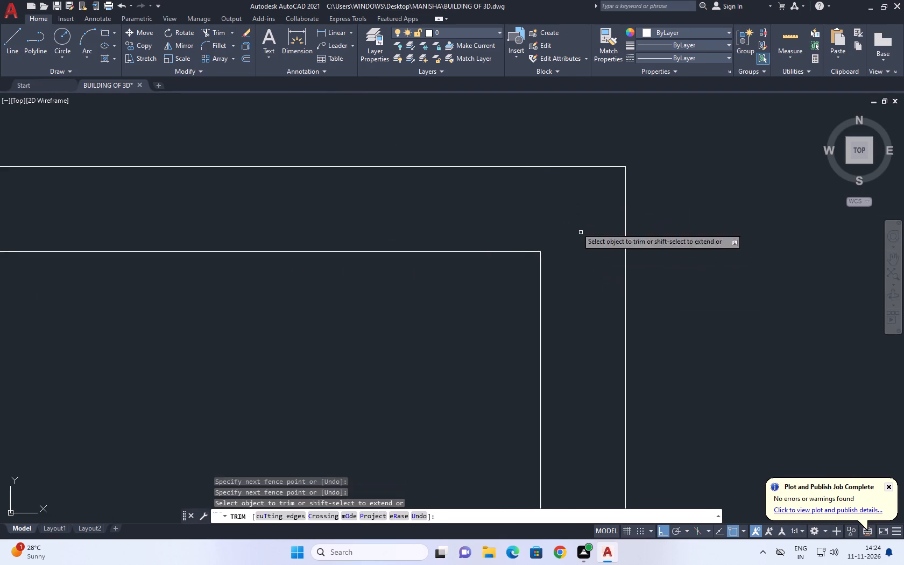
Trim the ends of the inner offset lines that cross the frame at both lower corners of the window outline.
{"action": "scroll", "coordinate": [531, 190], "scroll_direction": "down", "scroll_amount": 4}
{"action": "middle_click_drag", "start_coordinate": [569, 355], "coordinate": [520, 235]}
{"action": "scroll", "coordinate": [497, 371], "scroll_direction": "up", "scroll_amount": 5}
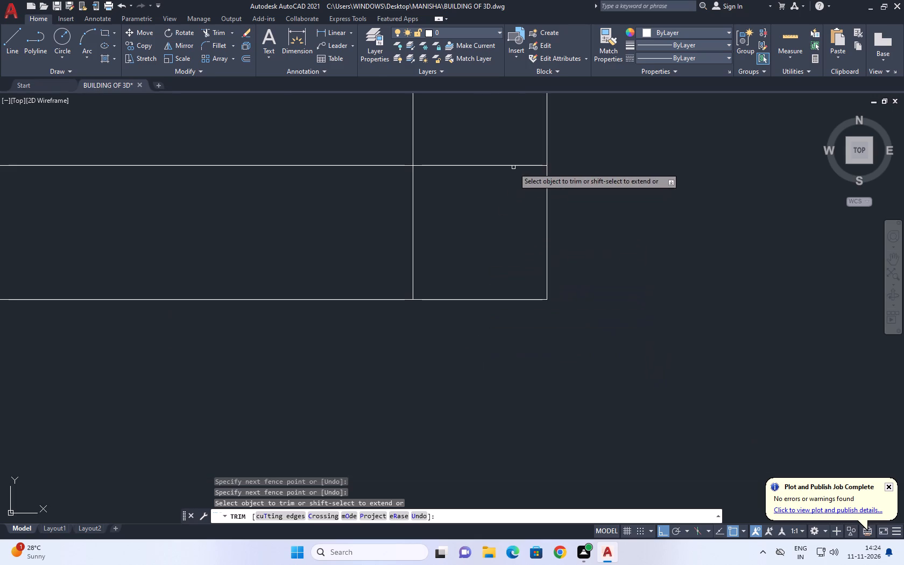
{"action": "left_click", "coordinate": [513, 166]}
{"action": "left_click", "coordinate": [422, 221]}
{"action": "left_click_drag", "start_coordinate": [371, 223], "coordinate": [361, 222]}
{"action": "scroll", "coordinate": [439, 217], "scroll_direction": "down", "scroll_amount": 2}
{"action": "middle_click_drag", "start_coordinate": [233, 218], "coordinate": [583, 233]}
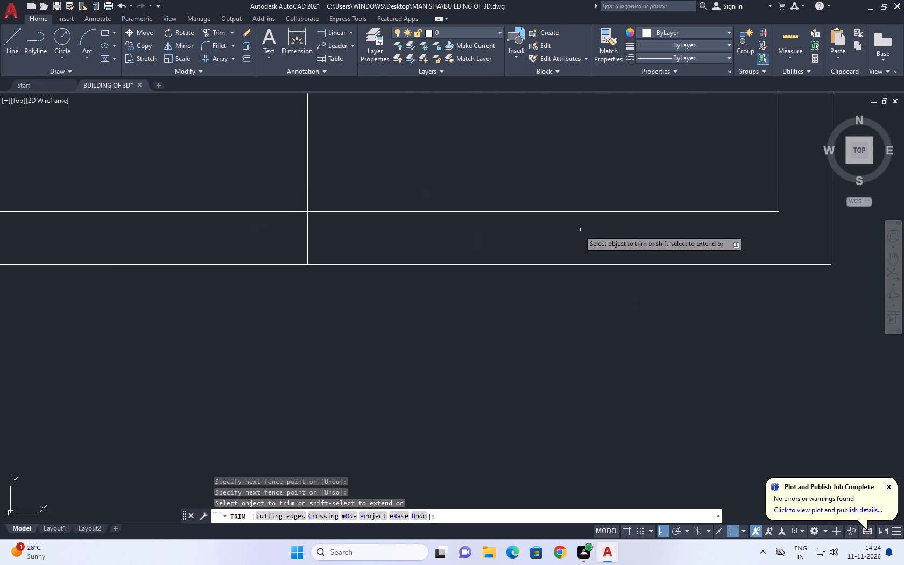
{"action": "scroll", "coordinate": [272, 203], "scroll_direction": "down", "scroll_amount": 3}
{"action": "middle_click_drag", "start_coordinate": [230, 221], "coordinate": [428, 232]}
{"action": "scroll", "coordinate": [377, 225], "scroll_direction": "up", "scroll_amount": 5}
{"action": "left_click_drag", "start_coordinate": [373, 256], "coordinate": [366, 257]}
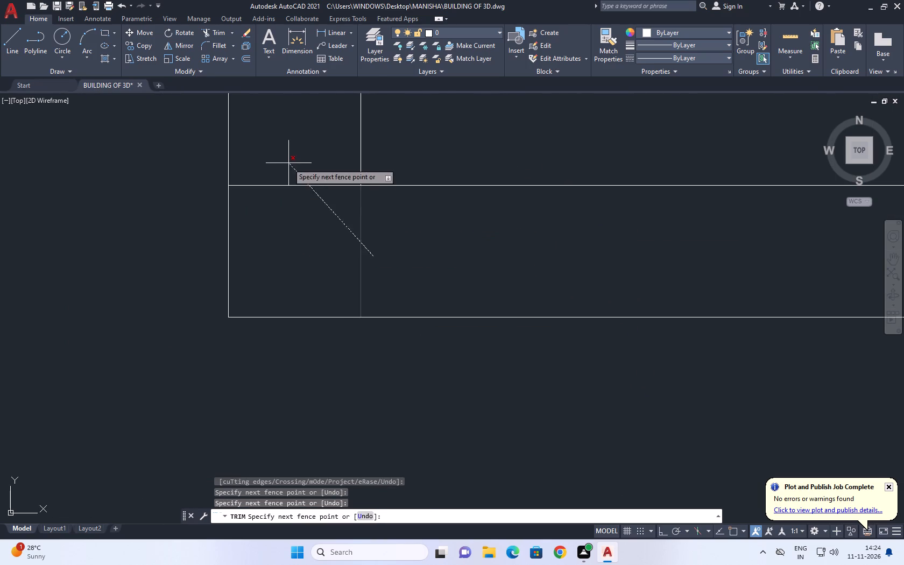
{"action": "left_click_drag", "start_coordinate": [288, 162], "coordinate": [291, 176]}
{"action": "right_click", "coordinate": [293, 182]}
{"action": "left_click", "coordinate": [313, 199]}
Offset the window's vertical centre line 0.05 to its left.
{"action": "scroll", "coordinate": [286, 263], "scroll_direction": "down", "scroll_amount": 7}
{"action": "middle_click_drag", "start_coordinate": [383, 223], "coordinate": [386, 271]}
{"action": "scroll", "coordinate": [373, 220], "scroll_direction": "up", "scroll_amount": 2}
{"action": "left_click_drag", "start_coordinate": [364, 225], "coordinate": [359, 228]}
{"action": "left_click", "coordinate": [328, 227]}
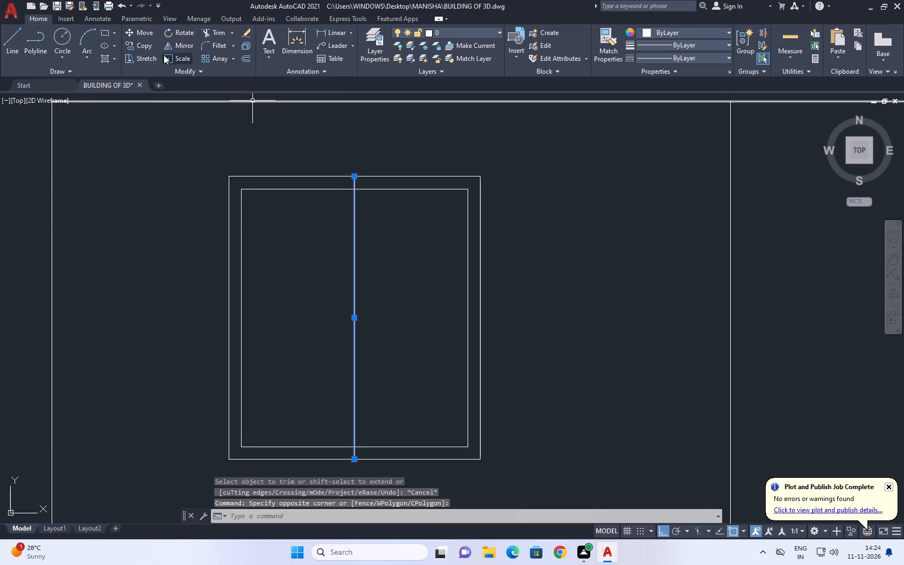
{"action": "type", "text": "O"}
{"action": "key", "text": "space"}
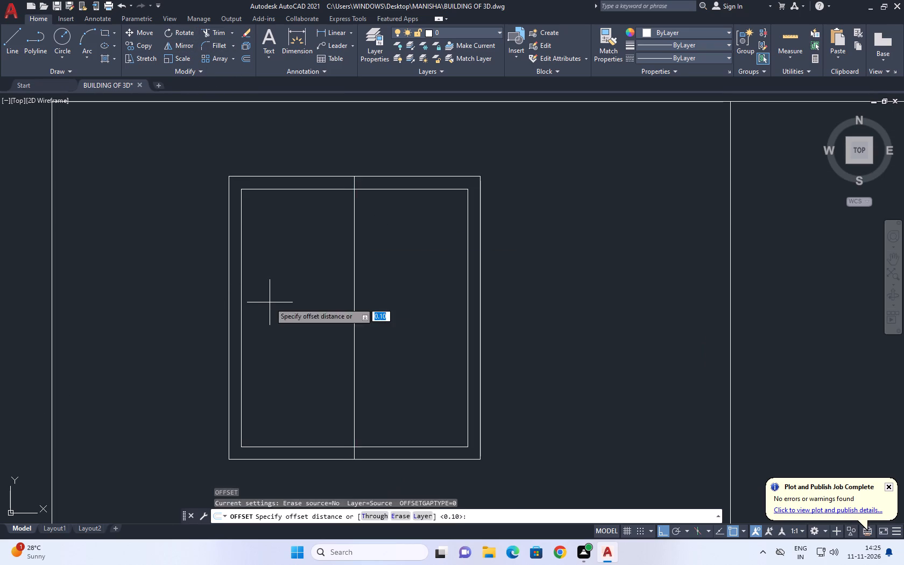
{"action": "key", "text": "space"}
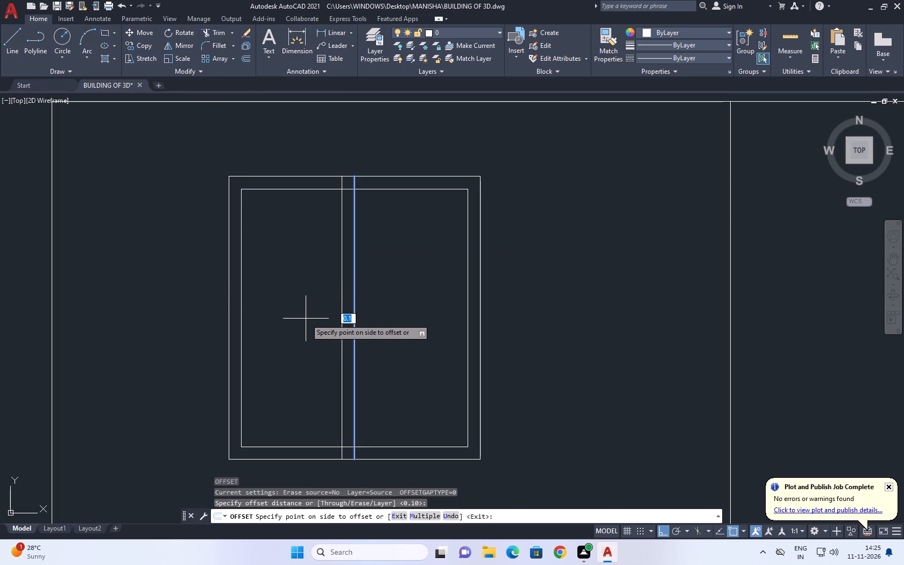
{"action": "type", "text": "0.05"}
{"action": "key", "text": "Return"}
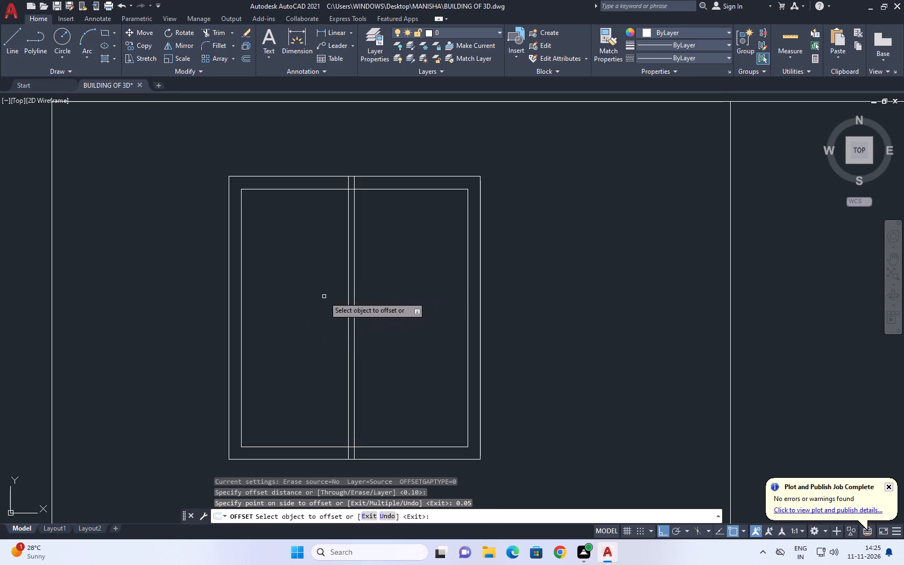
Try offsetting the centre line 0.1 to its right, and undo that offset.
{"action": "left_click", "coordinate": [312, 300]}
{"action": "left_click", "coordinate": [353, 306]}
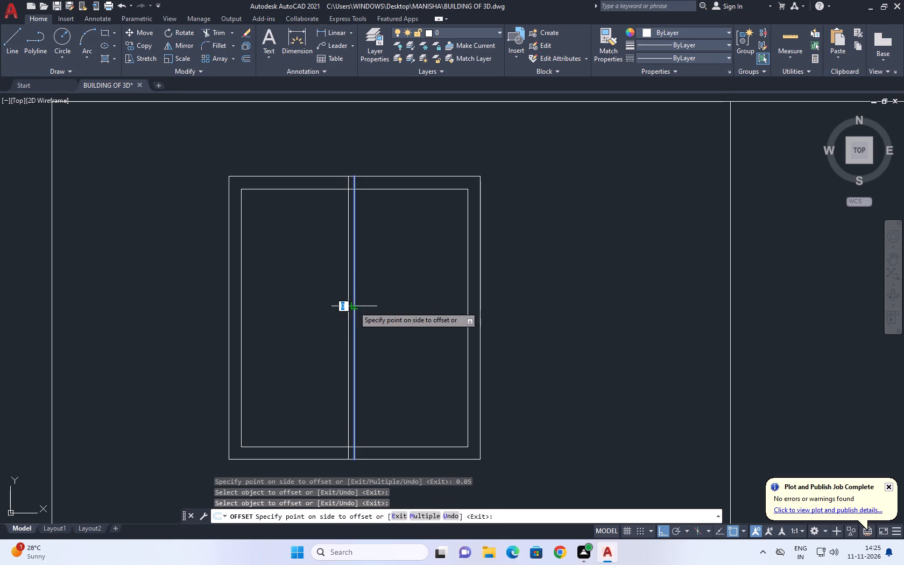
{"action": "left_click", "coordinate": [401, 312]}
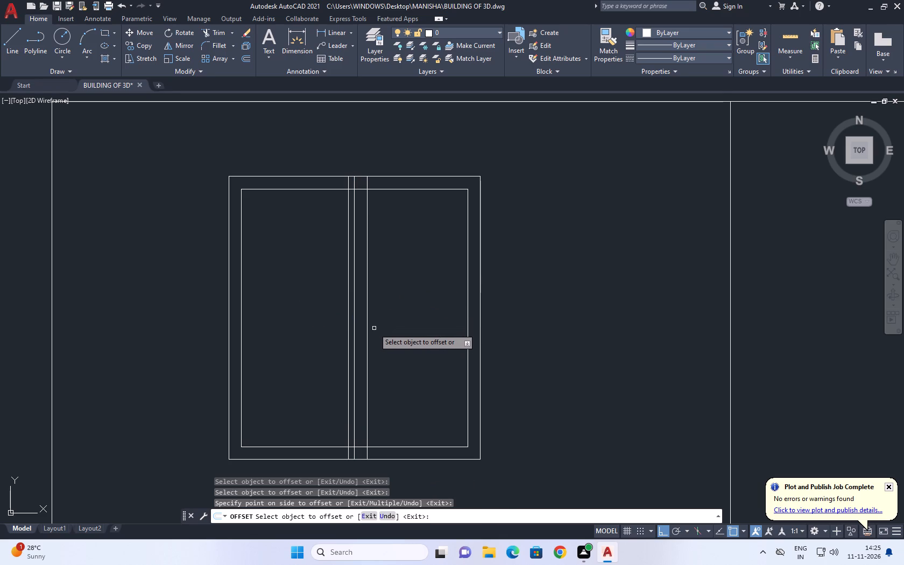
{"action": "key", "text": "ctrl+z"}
Offset the window's vertical centre line 0.05 to its right.
{"action": "left_click", "coordinate": [356, 333]}
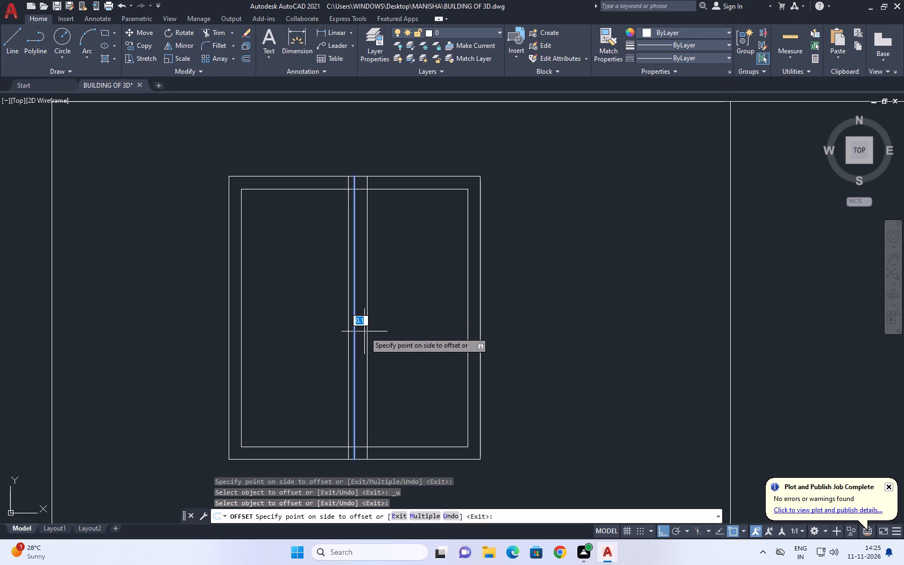
{"action": "type", "text": "0.05"}
{"action": "key", "text": "Return"}
{"action": "key", "text": "space"}
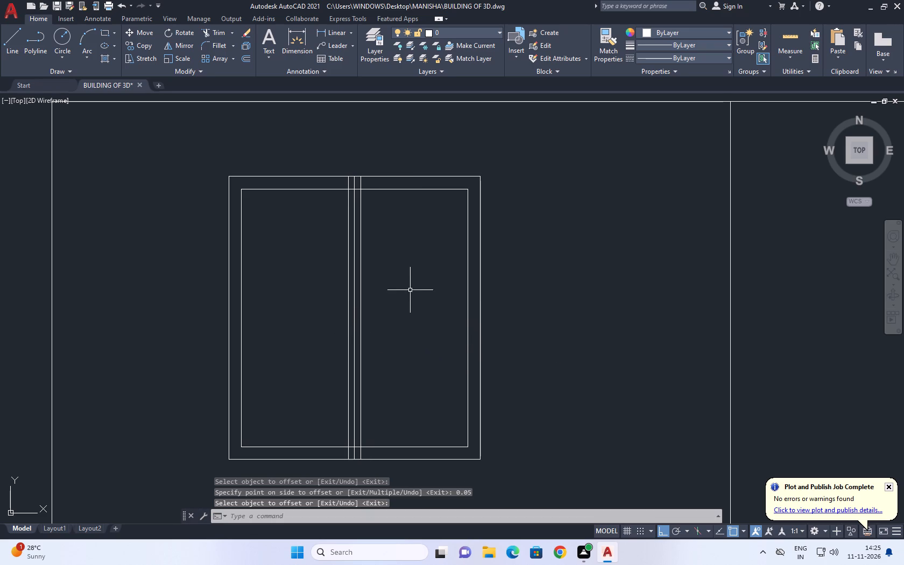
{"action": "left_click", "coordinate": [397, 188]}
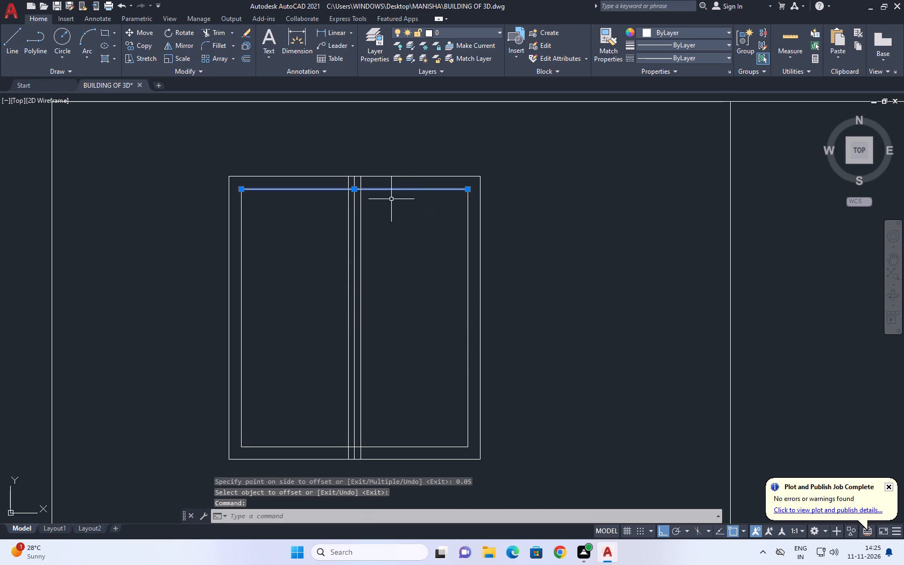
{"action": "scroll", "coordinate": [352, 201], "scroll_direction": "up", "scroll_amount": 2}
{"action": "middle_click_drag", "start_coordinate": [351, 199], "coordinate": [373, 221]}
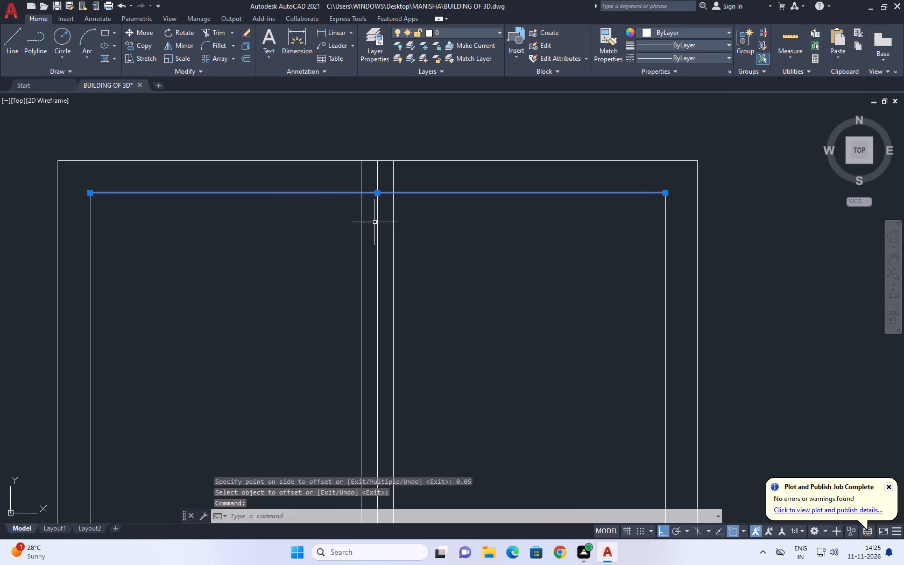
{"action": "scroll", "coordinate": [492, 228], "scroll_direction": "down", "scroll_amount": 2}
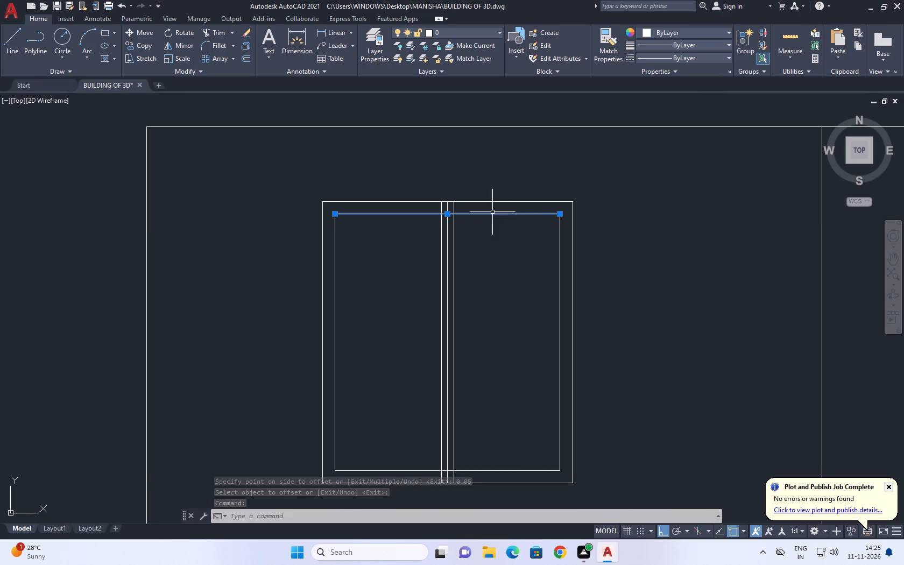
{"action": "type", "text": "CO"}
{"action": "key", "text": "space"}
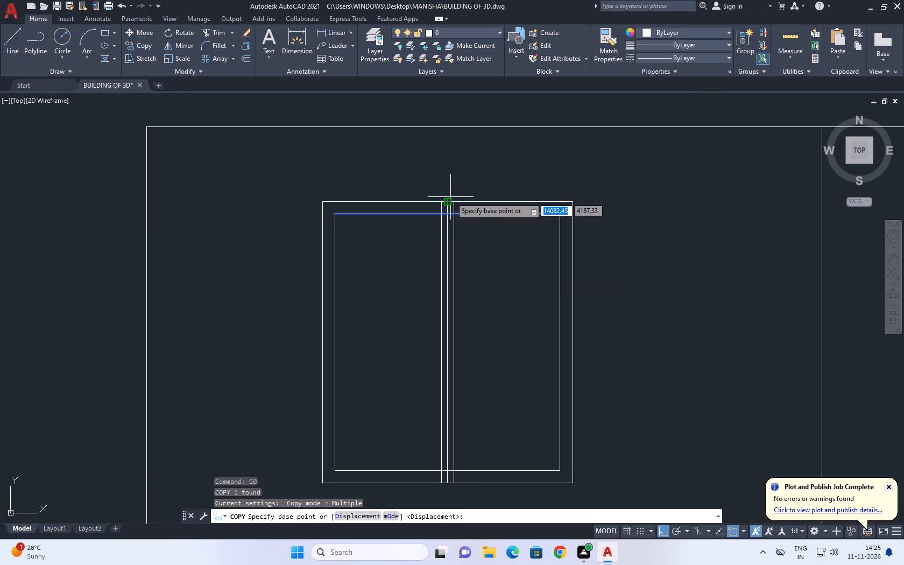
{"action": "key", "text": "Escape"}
Offset the inner frame's top, right, bottom and left lines outward by 0.05.
{"action": "left_click", "coordinate": [479, 217]}
{"action": "left_click", "coordinate": [477, 212]}
{"action": "type", "text": "O"}
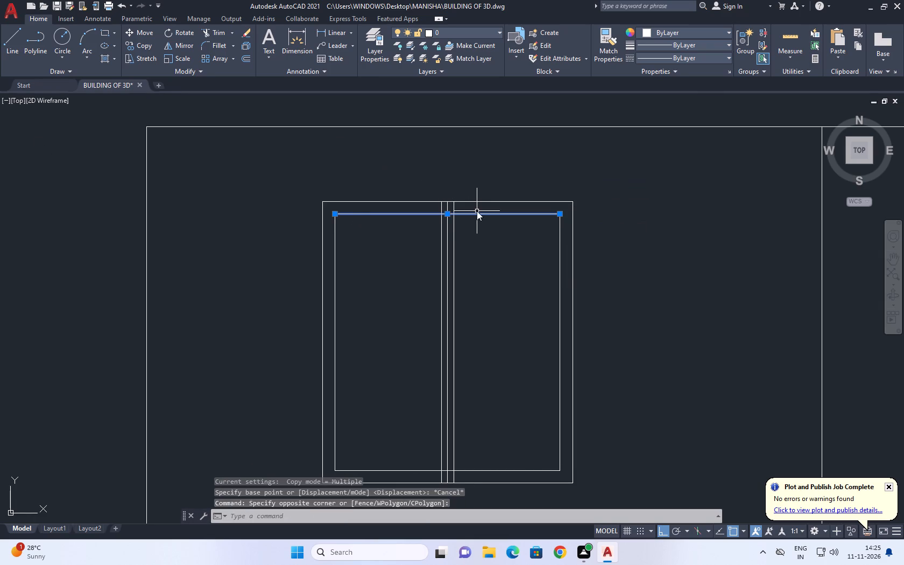
{"action": "key", "text": "space"}
{"action": "key", "text": "space"}
{"action": "scroll", "coordinate": [478, 206], "scroll_direction": "up", "scroll_amount": 2}
{"action": "left_click", "coordinate": [479, 205]}
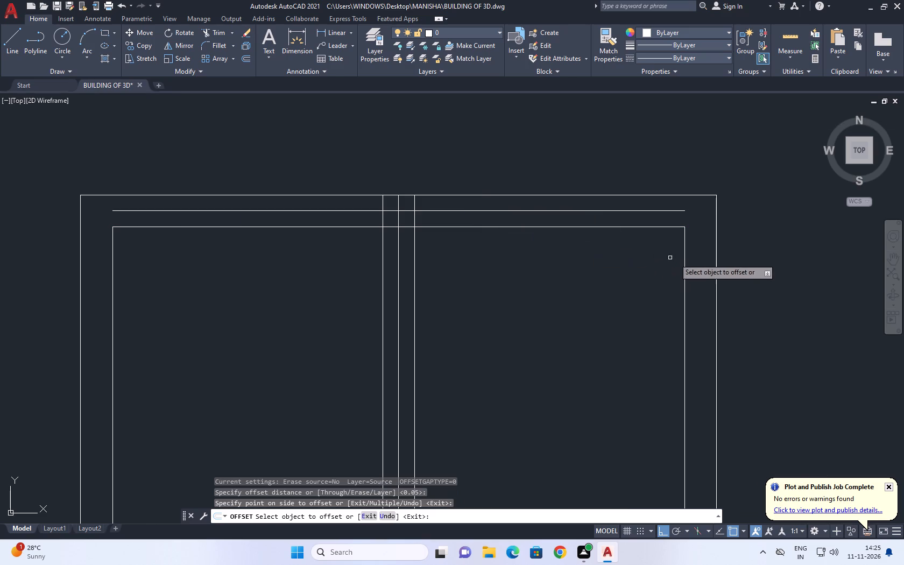
{"action": "left_click", "coordinate": [686, 267]}
{"action": "left_click_drag", "start_coordinate": [699, 261], "coordinate": [705, 262]}
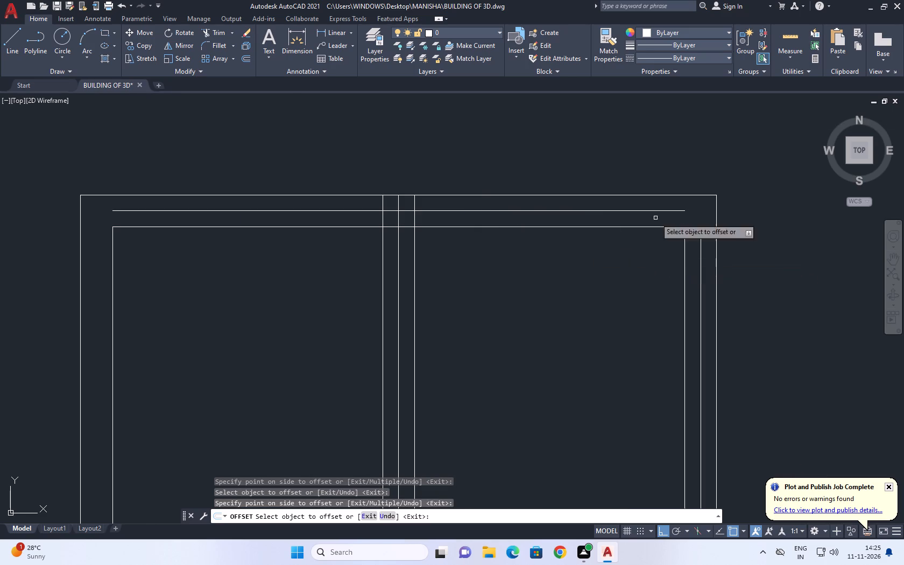
{"action": "scroll", "coordinate": [617, 191], "scroll_direction": "down", "scroll_amount": 4}
{"action": "scroll", "coordinate": [598, 287], "scroll_direction": "up", "scroll_amount": 2}
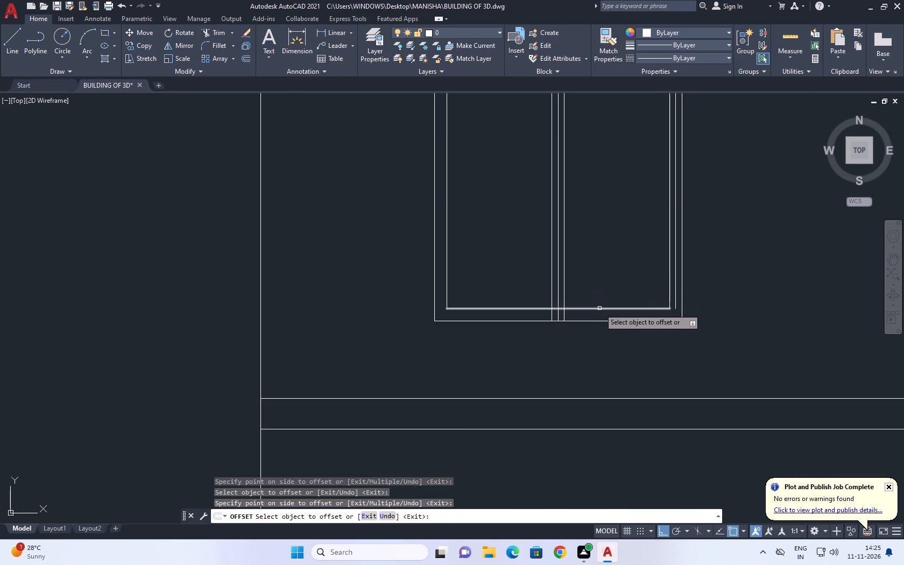
{"action": "left_click", "coordinate": [599, 308]}
{"action": "left_click", "coordinate": [601, 327]}
{"action": "left_click", "coordinate": [446, 263]}
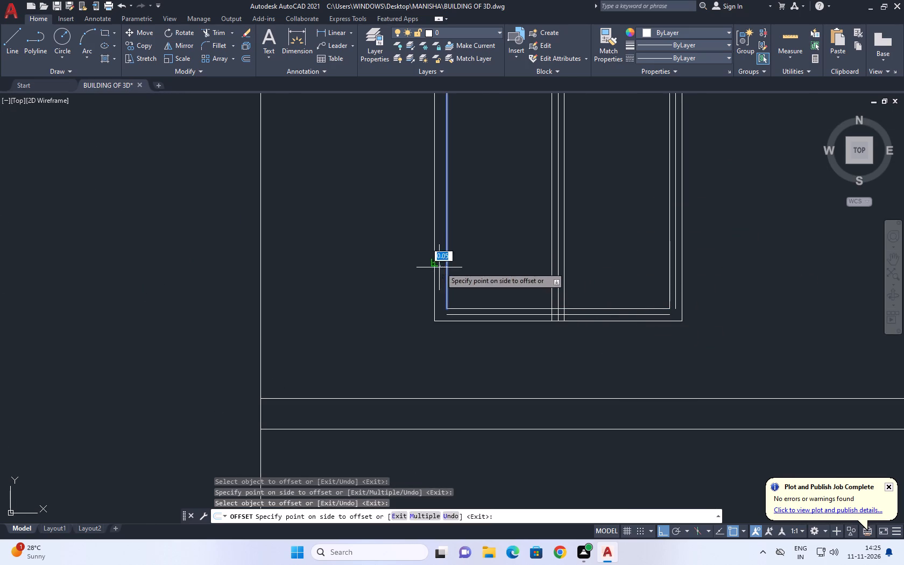
{"action": "left_click", "coordinate": [435, 269]}
{"action": "right_click", "coordinate": [501, 253]}
{"action": "left_click", "coordinate": [520, 265]}
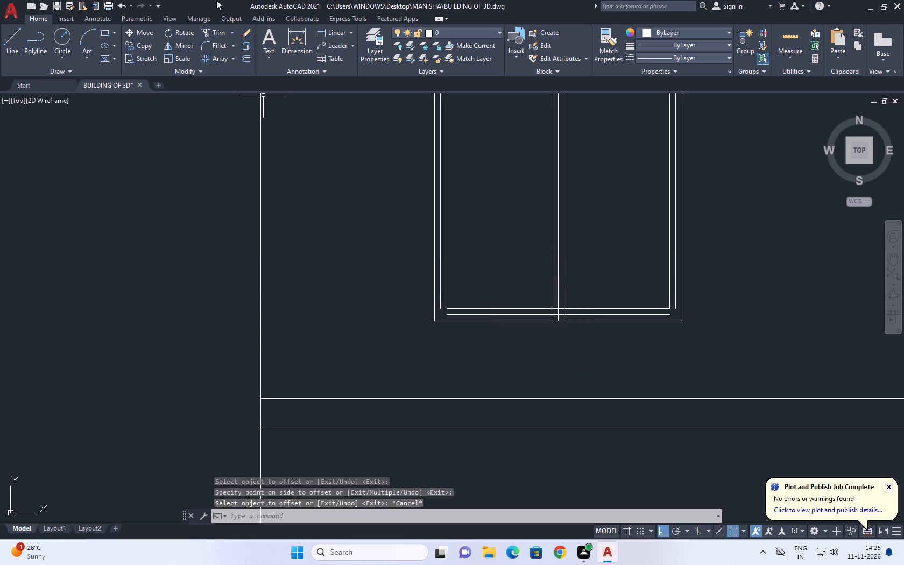
Fillet the middle frame's bottom line with its left and right lines at radius 0 to close both lower corners.
{"action": "left_click", "coordinate": [214, 41]}
{"action": "scroll", "coordinate": [460, 323], "scroll_direction": "up", "scroll_amount": 1}
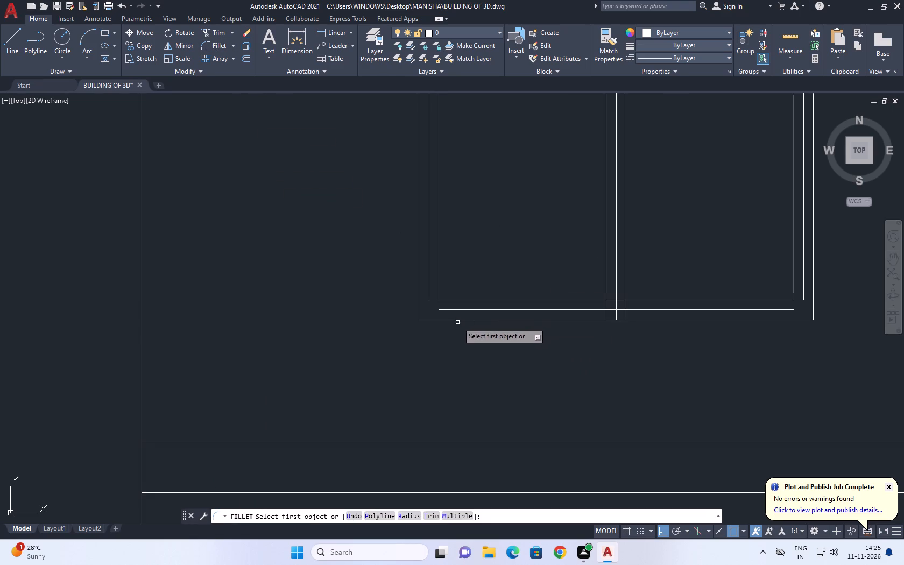
{"action": "left_click", "coordinate": [451, 309]}
{"action": "left_click", "coordinate": [429, 296]}
{"action": "middle_click_drag", "start_coordinate": [736, 251], "coordinate": [535, 251]}
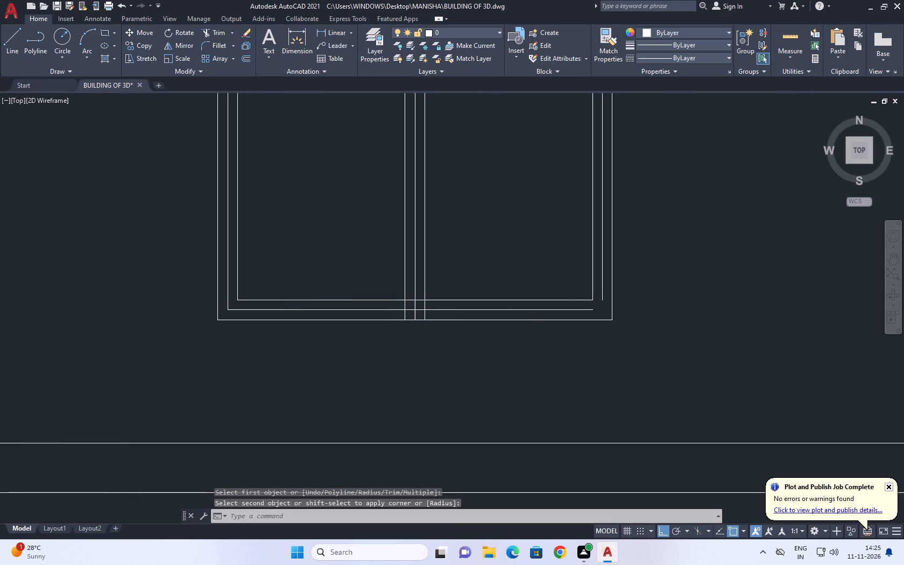
{"action": "right_click", "coordinate": [550, 235]}
{"action": "left_click", "coordinate": [576, 238]}
{"action": "left_click", "coordinate": [592, 309]}
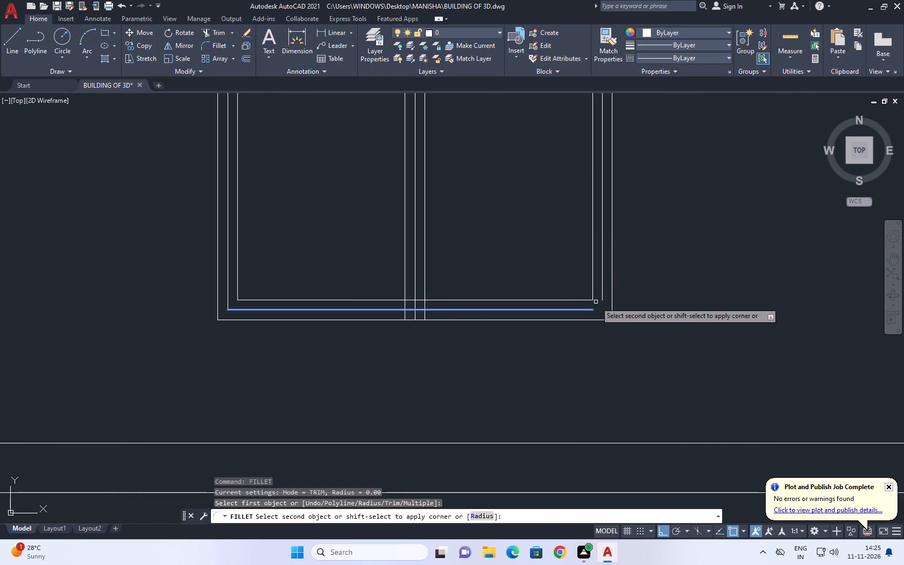
{"action": "left_click", "coordinate": [606, 295]}
{"action": "left_click", "coordinate": [603, 299]}
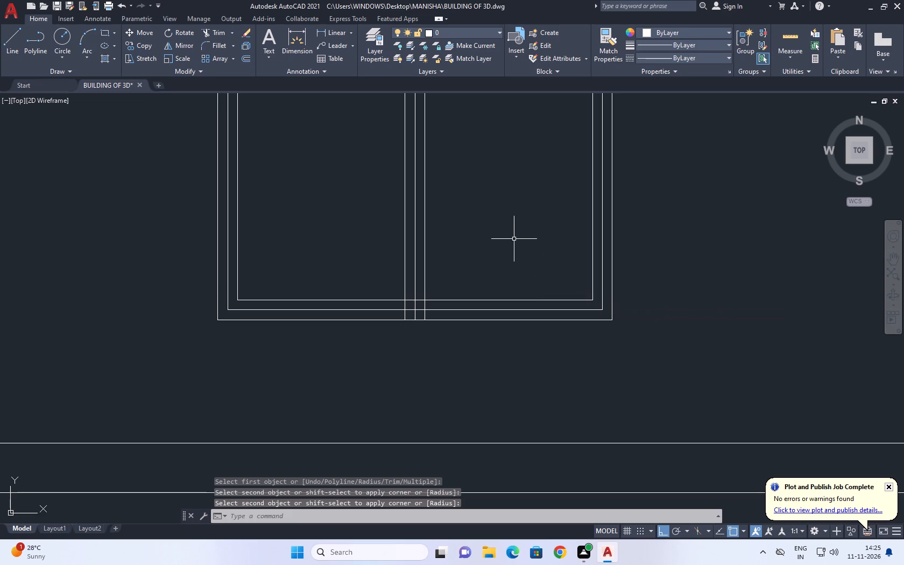
Fillet the middle frame's top line with its right and left lines at radius 0 to close both upper corners.
{"action": "middle_click_drag", "start_coordinate": [512, 236], "coordinate": [514, 313]}
{"action": "scroll", "coordinate": [512, 312], "scroll_direction": "down", "scroll_amount": 2}
{"action": "middle_click_drag", "start_coordinate": [507, 268], "coordinate": [509, 293]}
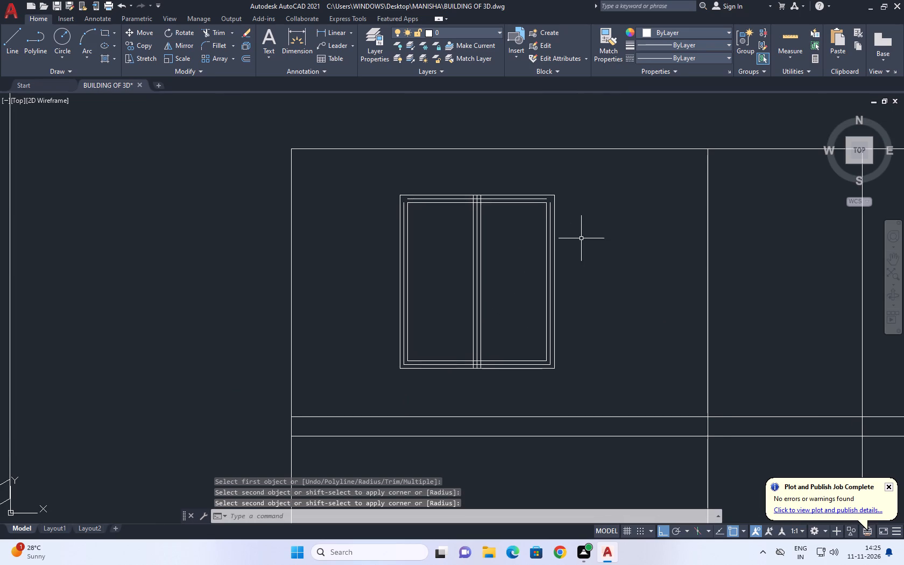
{"action": "right_click", "coordinate": [581, 238]}
{"action": "left_click", "coordinate": [619, 245]}
{"action": "scroll", "coordinate": [515, 185], "scroll_direction": "up", "scroll_amount": 2}
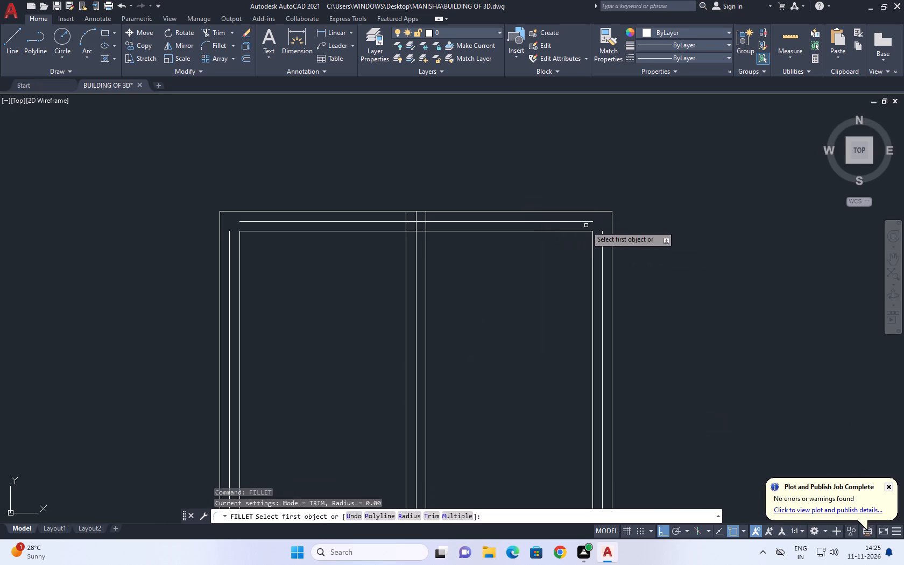
{"action": "double_click", "coordinate": [588, 225]}
{"action": "left_click", "coordinate": [604, 242]}
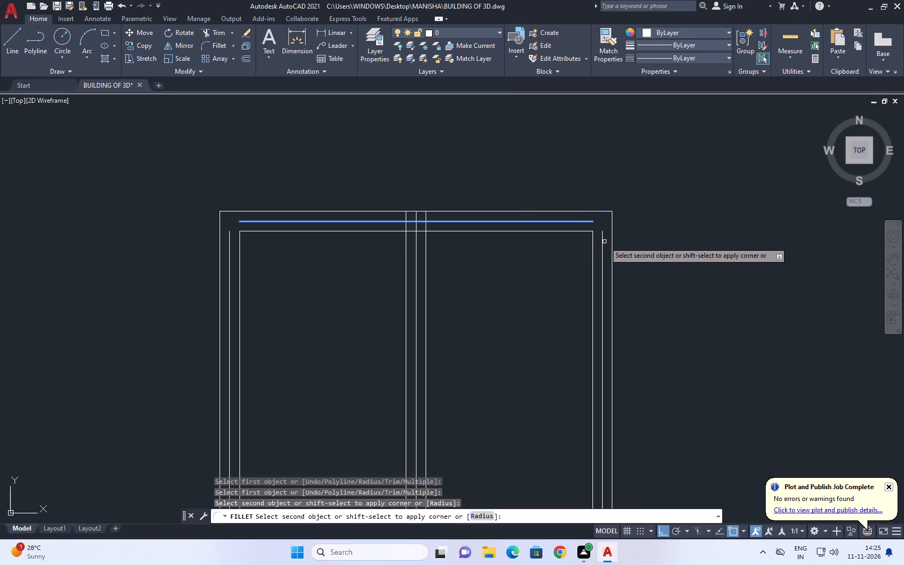
{"action": "left_click", "coordinate": [604, 238]}
{"action": "right_click", "coordinate": [531, 169]}
{"action": "left_click", "coordinate": [585, 177]}
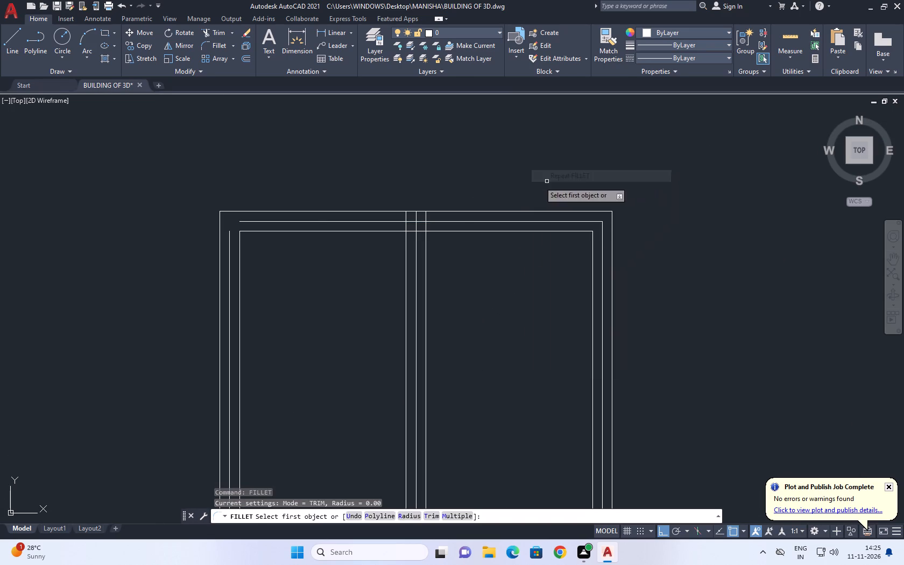
{"action": "scroll", "coordinate": [225, 252], "scroll_direction": "up", "scroll_amount": 2}
{"action": "left_click", "coordinate": [235, 202]}
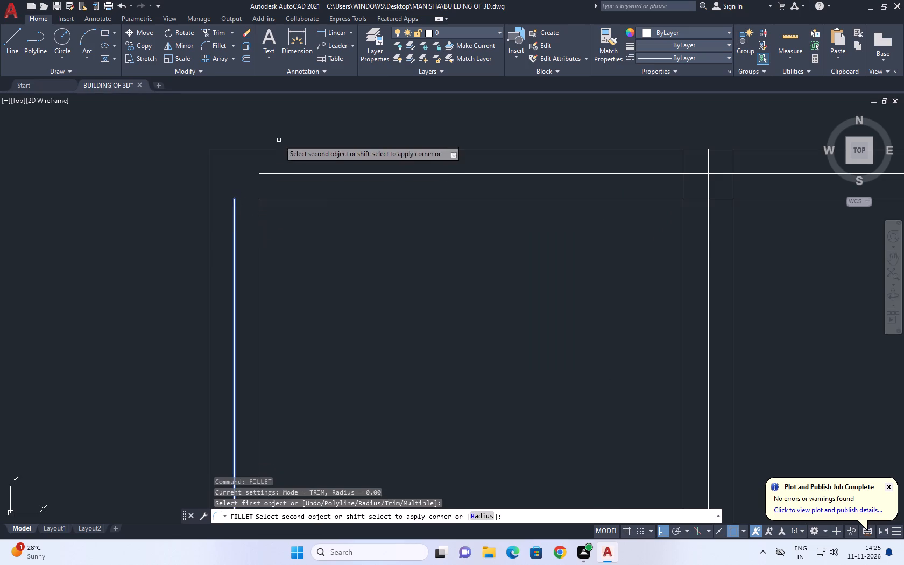
{"action": "left_click", "coordinate": [269, 173]}
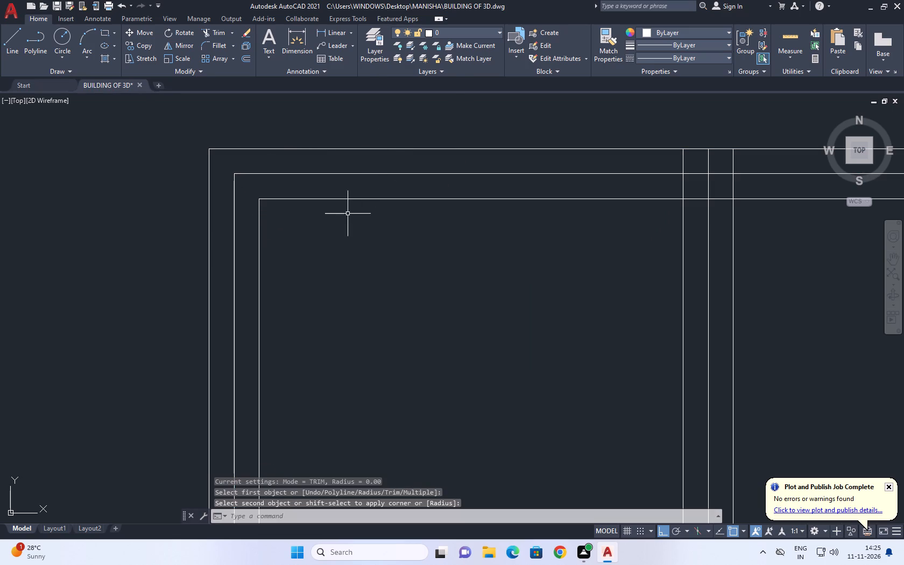
Trim the two outer mullion lines between the window's inner and middle top lines, and the inner top line across the mullion.
{"action": "middle_click_drag", "start_coordinate": [333, 231], "coordinate": [219, 252]}
{"action": "scroll", "coordinate": [393, 232], "scroll_direction": "down", "scroll_amount": 1}
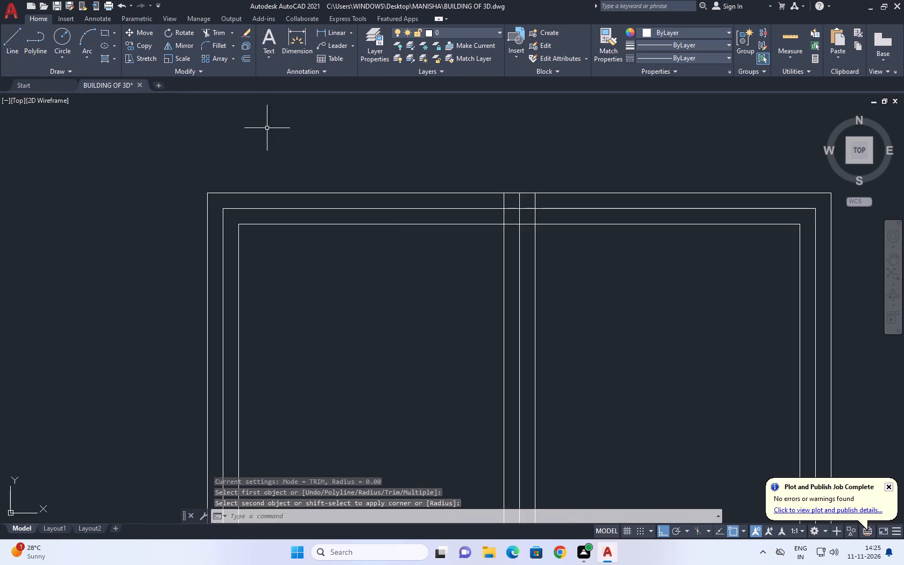
{"action": "left_click_drag", "start_coordinate": [218, 27], "coordinate": [221, 36]}
{"action": "scroll", "coordinate": [501, 220], "scroll_direction": "up", "scroll_amount": 1}
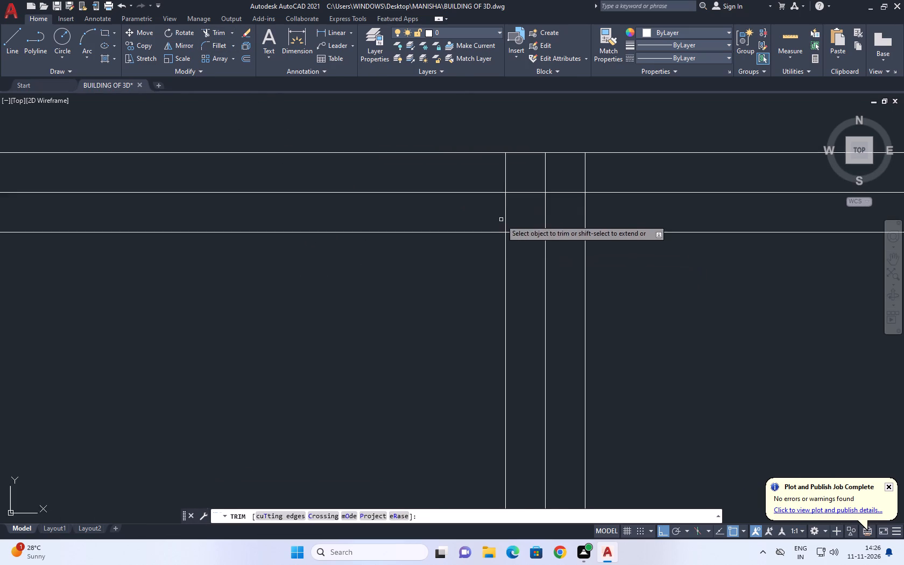
{"action": "scroll", "coordinate": [501, 220], "scroll_direction": "up", "scroll_amount": 2}
{"action": "left_click", "coordinate": [492, 196]}
{"action": "left_click", "coordinate": [533, 249]}
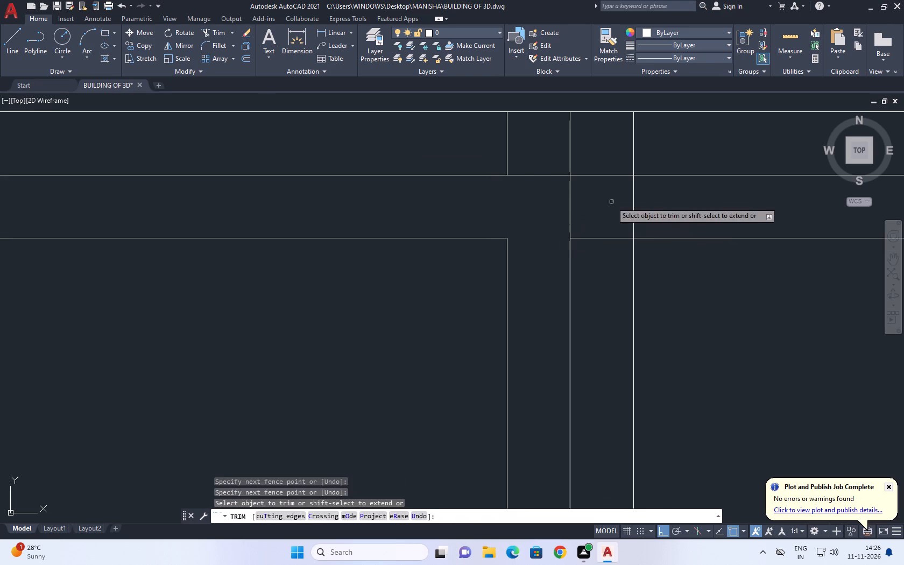
{"action": "left_click_drag", "start_coordinate": [662, 215], "coordinate": [641, 210]}
{"action": "left_click", "coordinate": [603, 253]}
{"action": "left_click", "coordinate": [668, 202]}
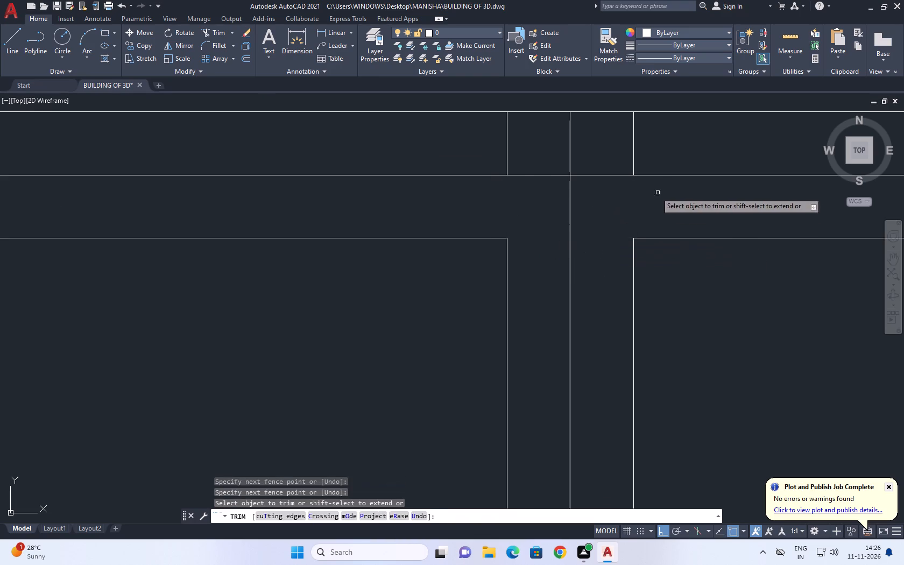
Trim the leftover stubs of both outer mullion lines between the window's middle and outer top lines.
{"action": "middle_click_drag", "start_coordinate": [655, 192], "coordinate": [647, 248]}
{"action": "left_click_drag", "start_coordinate": [649, 189], "coordinate": [631, 192]}
{"action": "left_click", "coordinate": [617, 189]}
{"action": "left_click", "coordinate": [658, 192]}
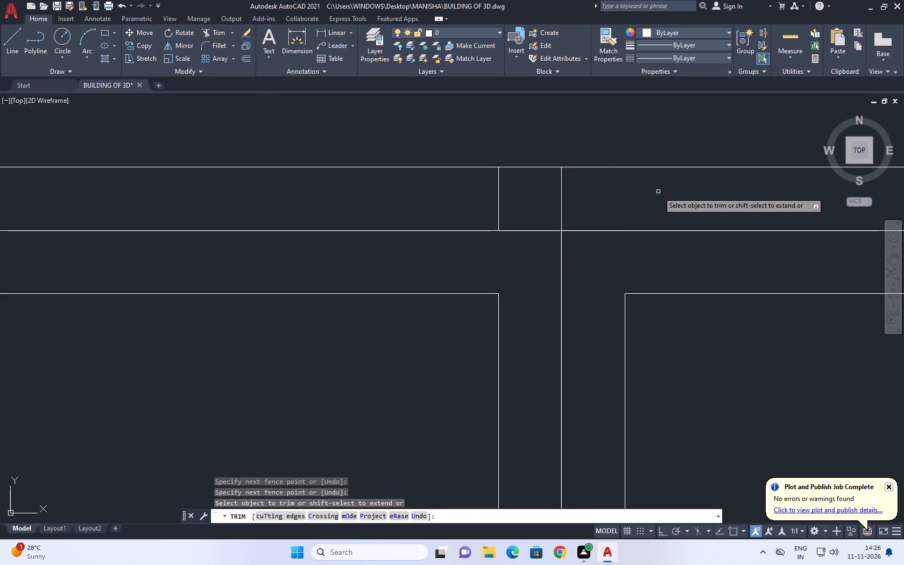
{"action": "left_click", "coordinate": [522, 195]}
{"action": "left_click", "coordinate": [469, 191]}
{"action": "scroll", "coordinate": [528, 185], "scroll_direction": "down", "scroll_amount": 5}
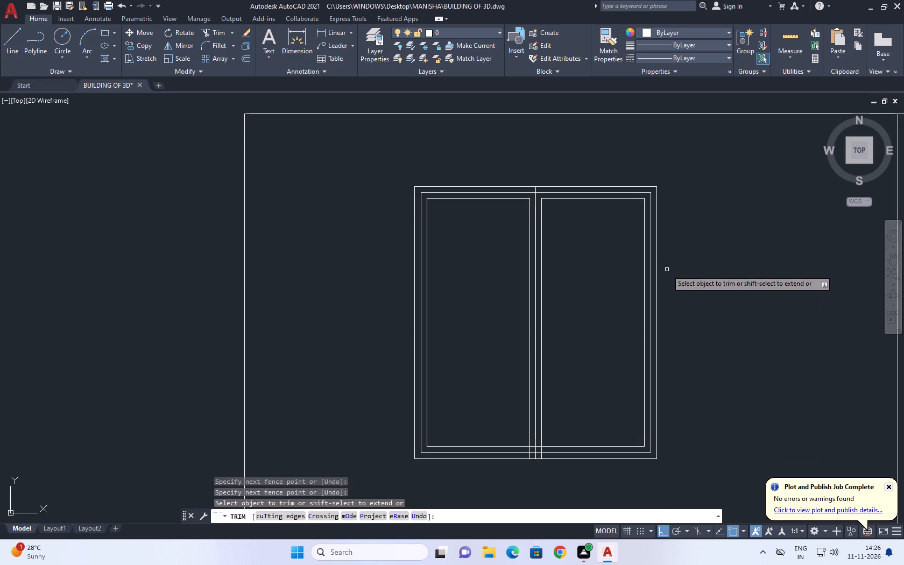
Trim both outer mullion lines below the inner frame and the inner bottom line across the mullion at the window's bottom.
{"action": "scroll", "coordinate": [525, 454], "scroll_direction": "up", "scroll_amount": 3}
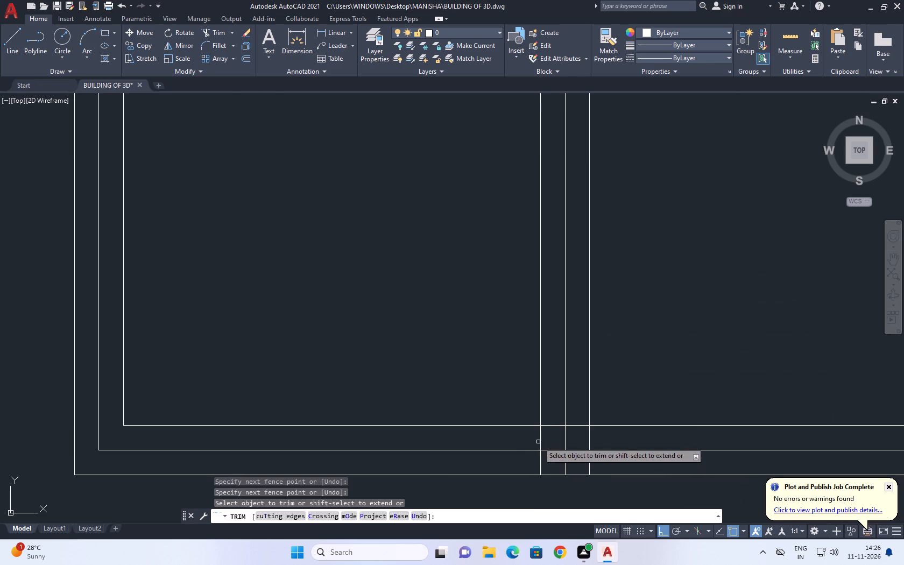
{"action": "left_click", "coordinate": [538, 441]}
{"action": "left_click", "coordinate": [554, 416]}
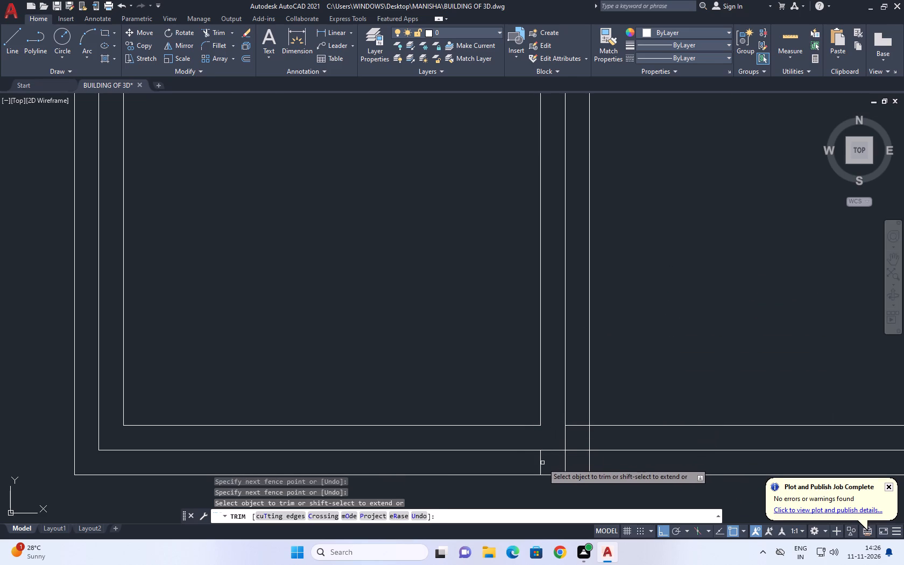
{"action": "left_click", "coordinate": [541, 462]}
{"action": "left_click", "coordinate": [589, 461]}
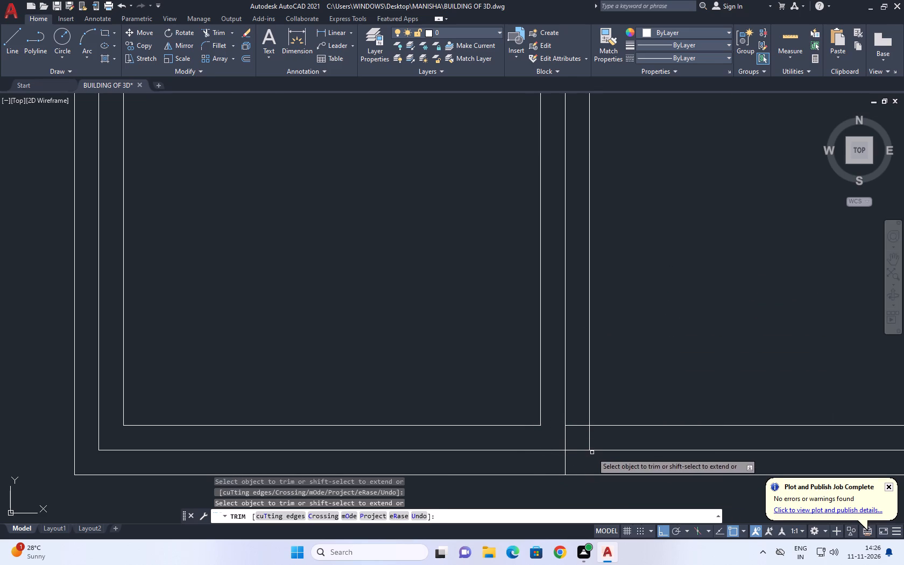
{"action": "left_click", "coordinate": [571, 415]}
{"action": "left_click", "coordinate": [596, 438]}
{"action": "scroll", "coordinate": [517, 399], "scroll_direction": "down", "scroll_amount": 3}
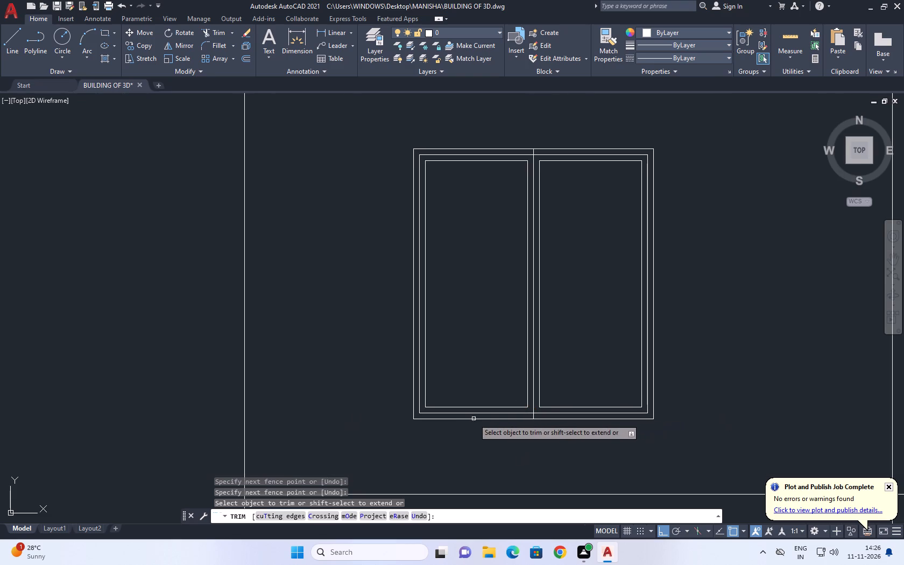
{"action": "middle_click_drag", "start_coordinate": [562, 236], "coordinate": [492, 264]}
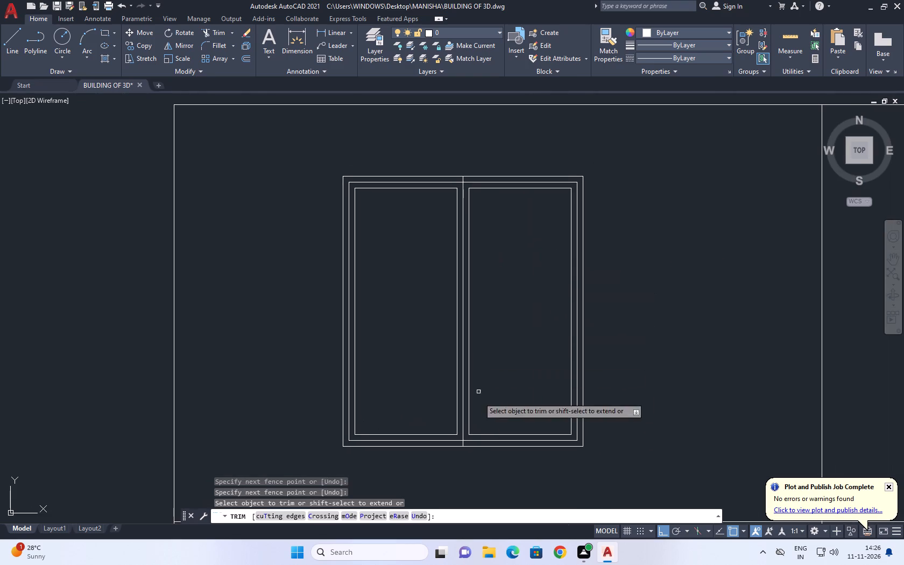
{"action": "middle_click_drag", "start_coordinate": [461, 432], "coordinate": [476, 357]}
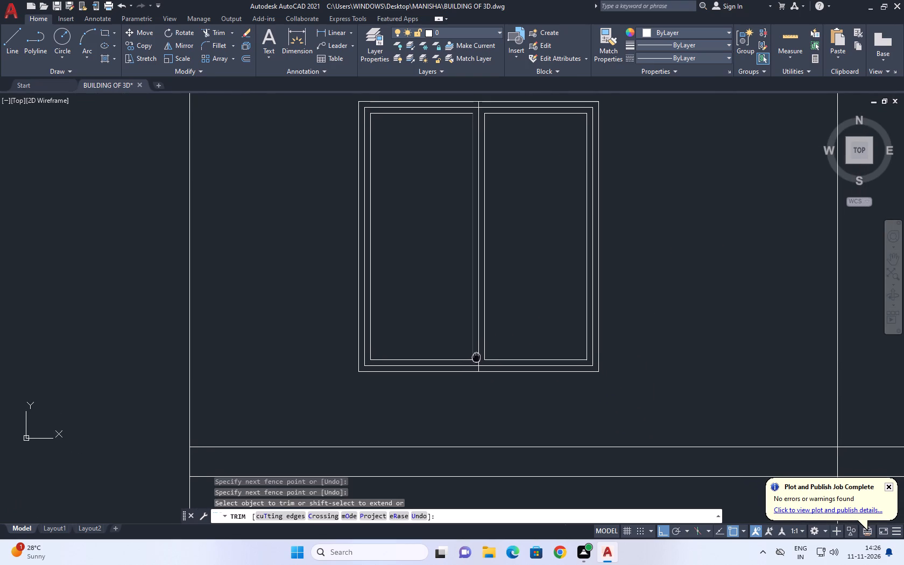
{"action": "middle_click_drag", "start_coordinate": [476, 357], "coordinate": [476, 357]}
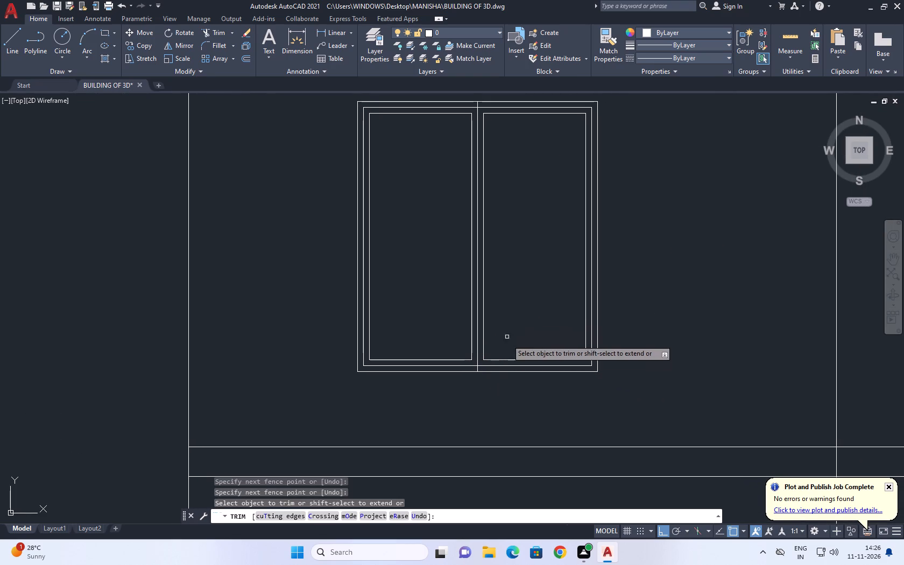
{"action": "scroll", "coordinate": [478, 367], "scroll_direction": "up", "scroll_amount": 2}
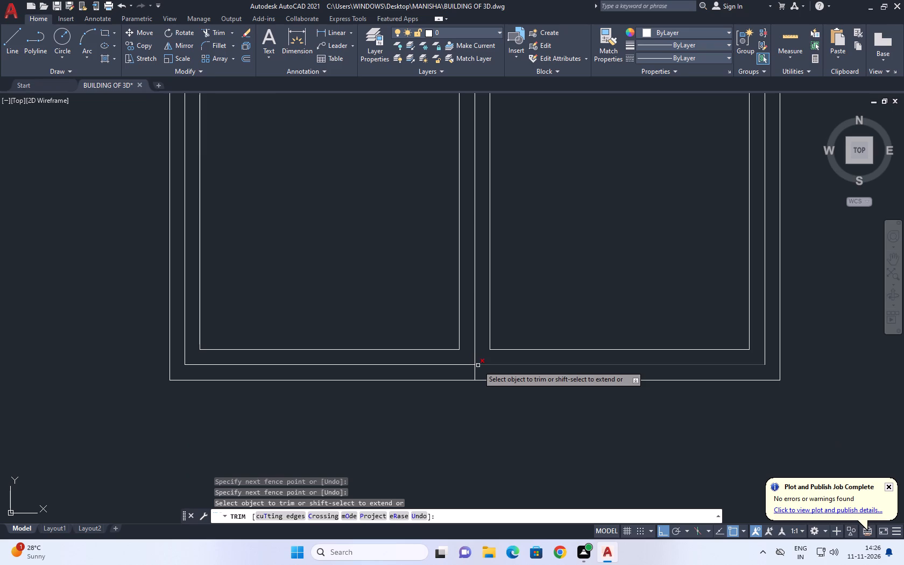
{"action": "right_click", "coordinate": [587, 225]}
{"action": "left_click", "coordinate": [609, 247]}
{"action": "scroll", "coordinate": [488, 334], "scroll_direction": "down", "scroll_amount": 1}
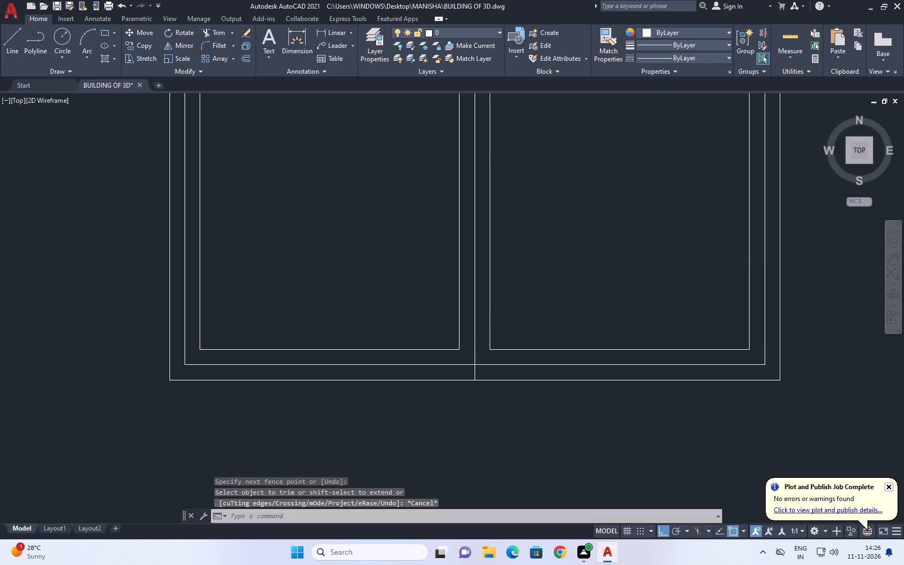
Copy the complete two-pane window straight down into the lower storey of the left bay.
{"action": "scroll", "coordinate": [487, 335], "scroll_direction": "down", "scroll_amount": 2}
{"action": "middle_click_drag", "start_coordinate": [511, 241], "coordinate": [533, 301]}
{"action": "scroll", "coordinate": [525, 295], "scroll_direction": "up", "scroll_amount": 1}
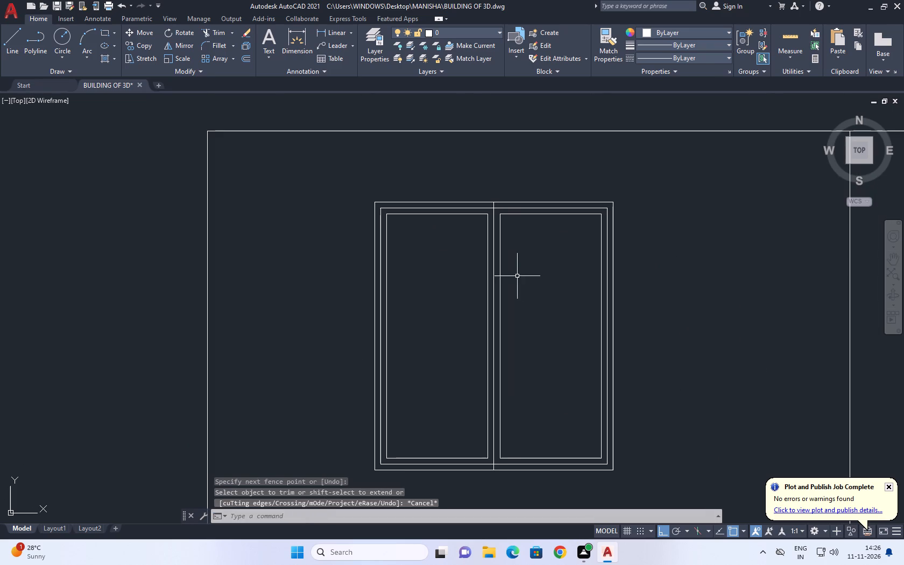
{"action": "scroll", "coordinate": [543, 352], "scroll_direction": "down", "scroll_amount": 2}
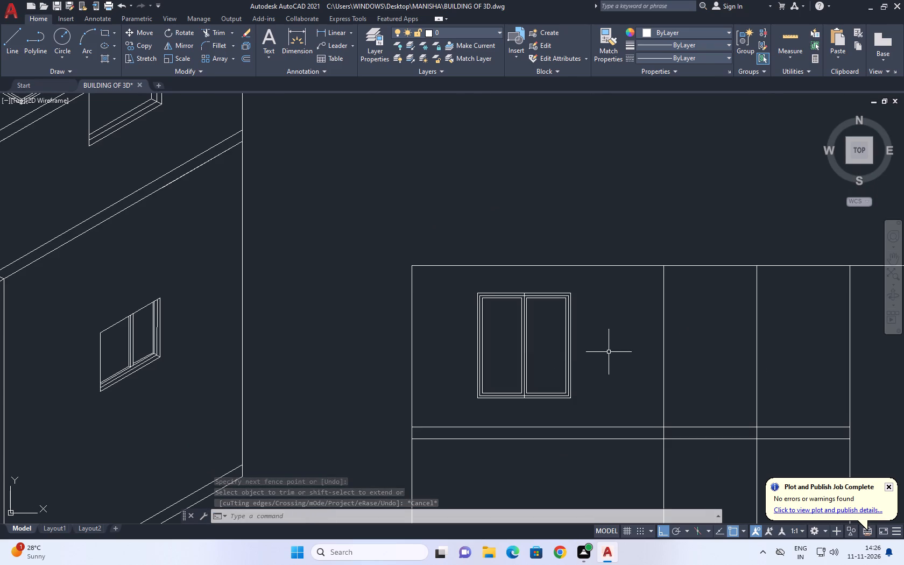
{"action": "middle_click_drag", "start_coordinate": [590, 349], "coordinate": [546, 335]}
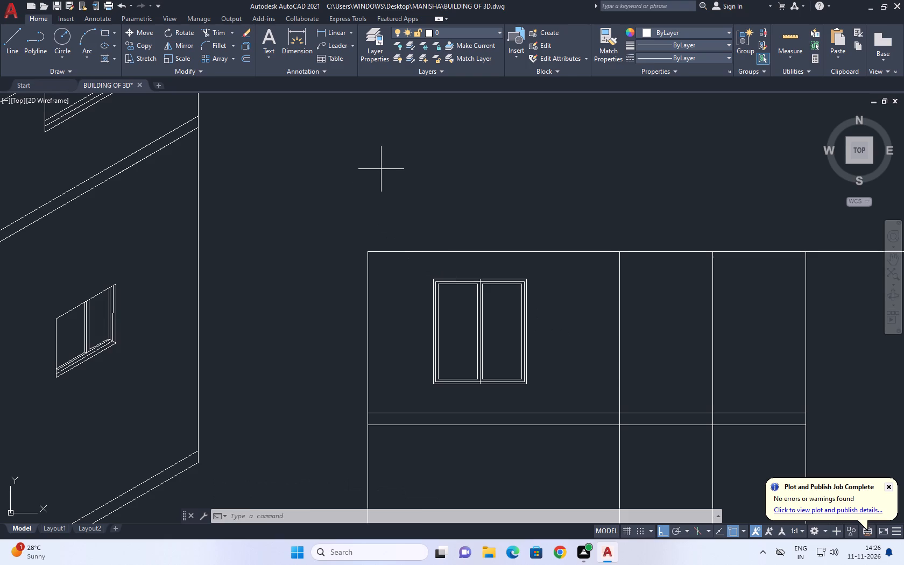
{"action": "left_click", "coordinate": [381, 169]}
{"action": "left_click", "coordinate": [571, 408]}
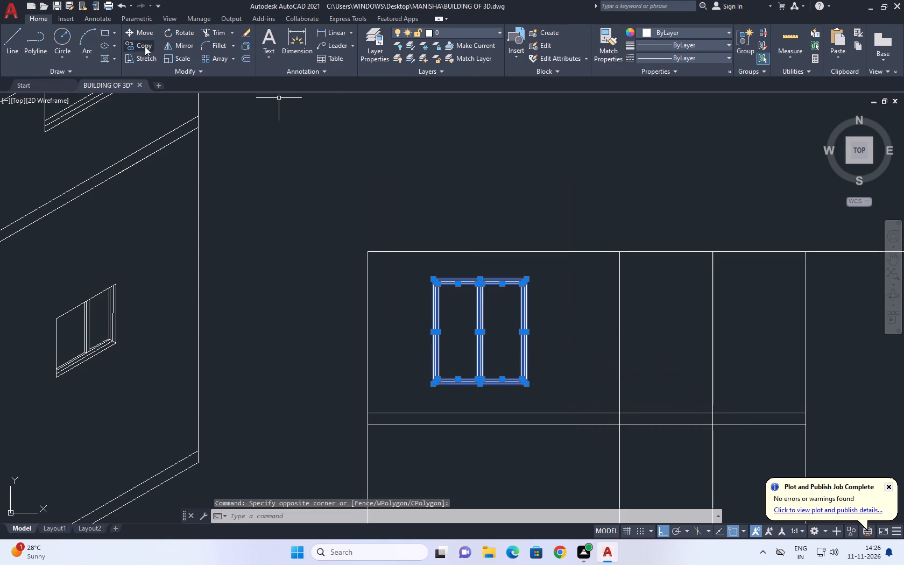
{"action": "left_click", "coordinate": [144, 46]}
{"action": "middle_click_drag", "start_coordinate": [548, 358], "coordinate": [531, 224]}
{"action": "left_click", "coordinate": [532, 204]}
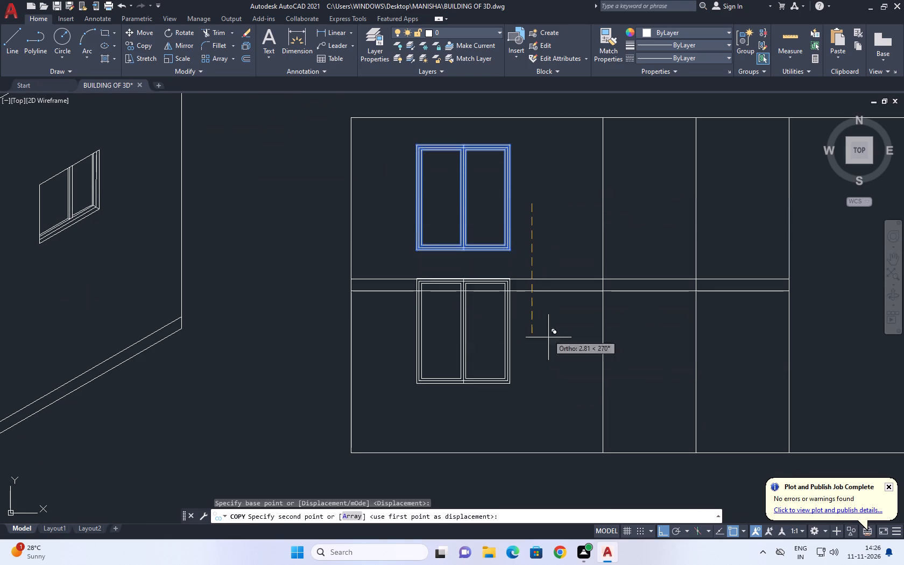
{"action": "left_click", "coordinate": [559, 370]}
{"action": "middle_click_drag", "start_coordinate": [553, 306], "coordinate": [526, 348]}
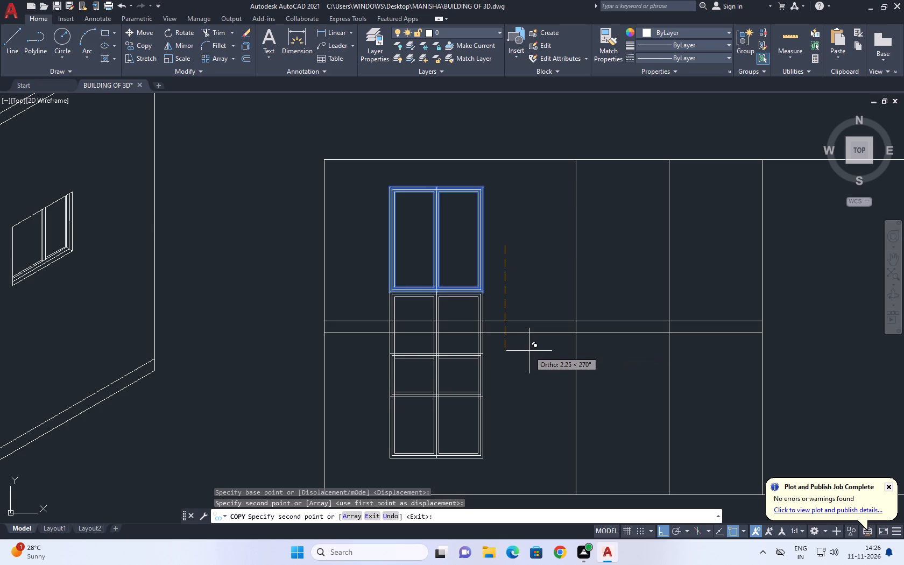
{"action": "scroll", "coordinate": [590, 355], "scroll_direction": "down", "scroll_amount": 2}
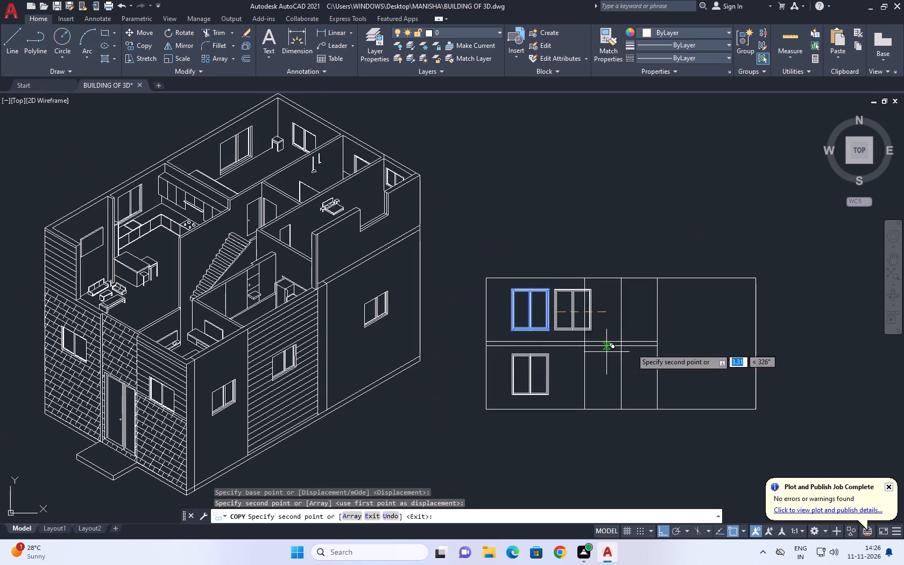
{"action": "key", "text": "Escape"}
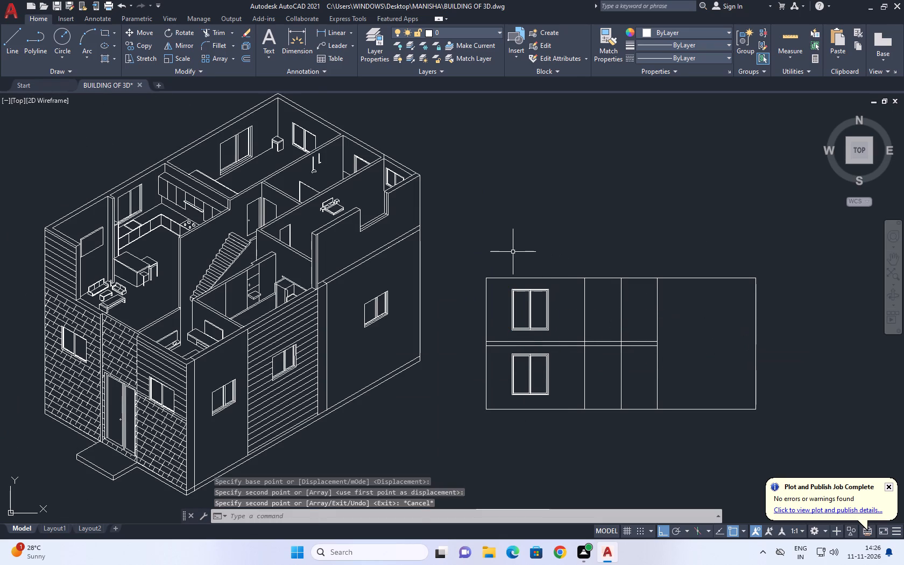
Copy the upper and lower windows of the left bay horizontally into the view's right bay.
{"action": "left_click", "coordinate": [506, 249]}
{"action": "left_click", "coordinate": [564, 439]}
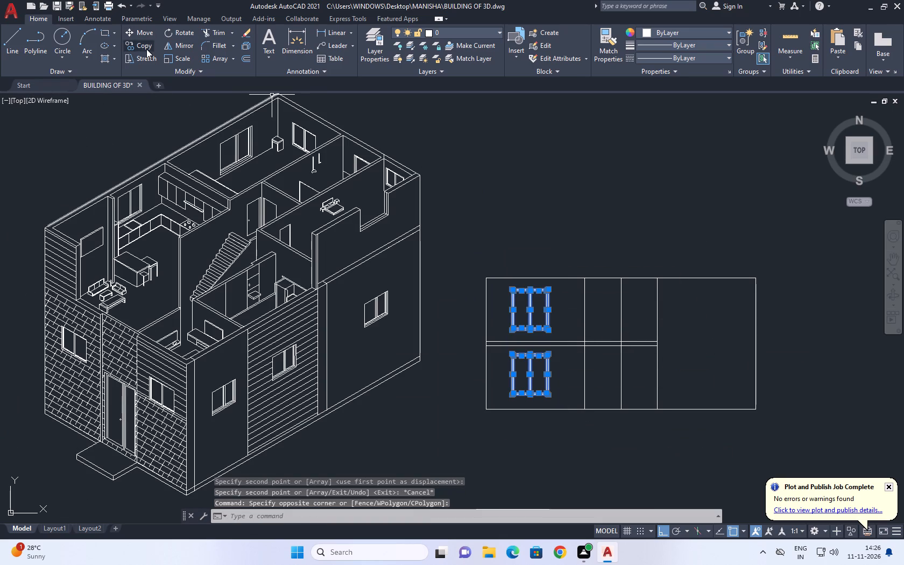
{"action": "left_click", "coordinate": [143, 48]}
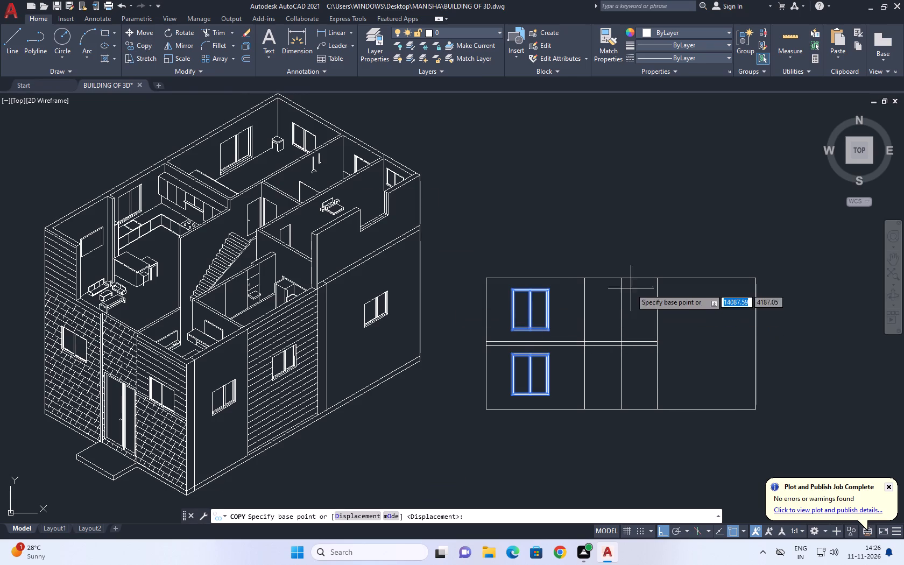
{"action": "left_click", "coordinate": [567, 332]}
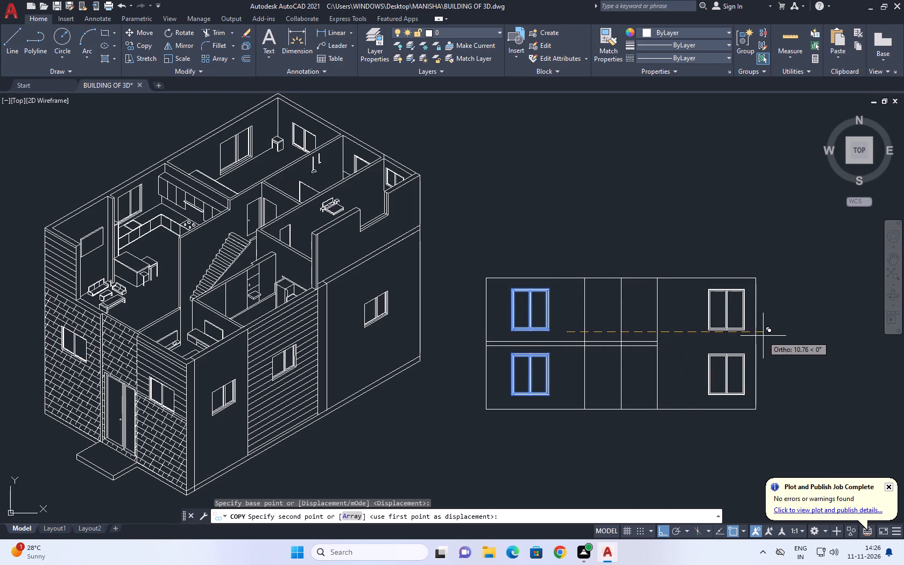
{"action": "left_click", "coordinate": [747, 336]}
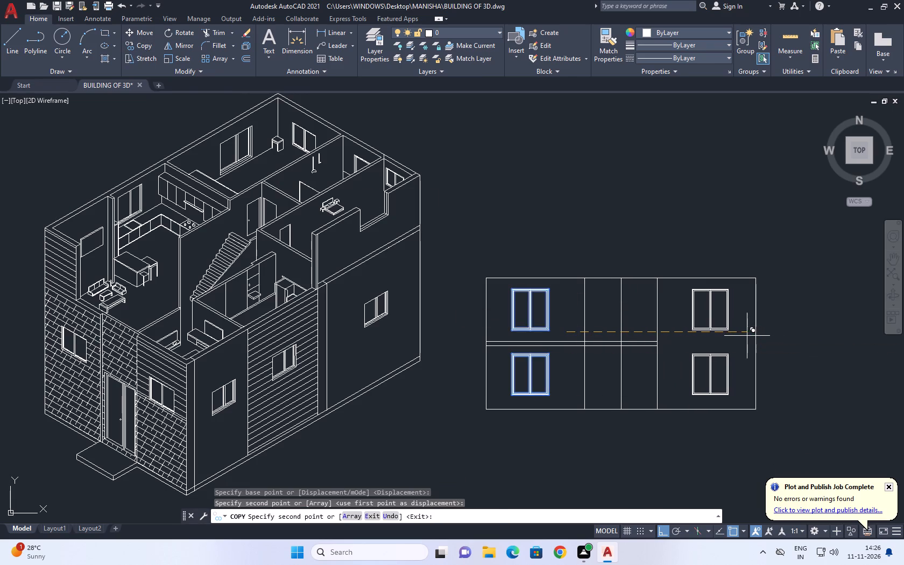
{"action": "right_click_drag", "start_coordinate": [624, 224], "coordinate": [615, 221]}
{"action": "left_click", "coordinate": [650, 241]}
Move the two windows in the right bay slightly left to roughly centre them between the bay's vertical lines.
{"action": "middle_click_drag", "start_coordinate": [723, 301], "coordinate": [687, 284]}
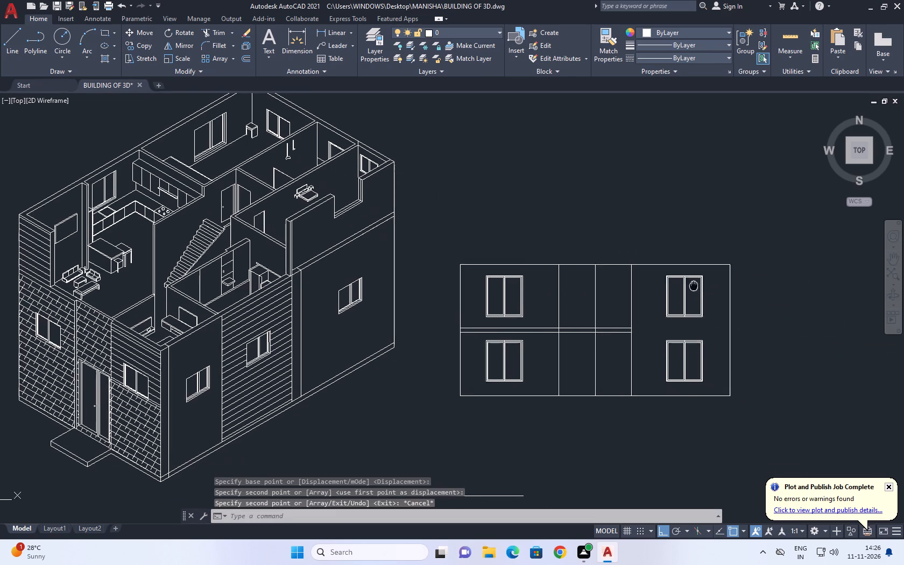
{"action": "middle_click_drag", "start_coordinate": [687, 284], "coordinate": [661, 281]}
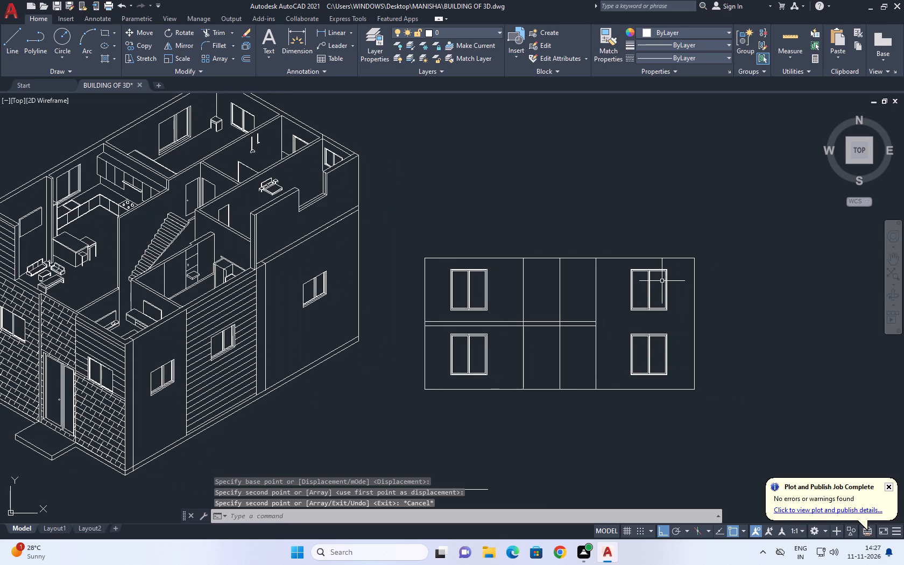
{"action": "middle_click_drag", "start_coordinate": [672, 350], "coordinate": [616, 293]}
{"action": "left_click", "coordinate": [555, 160]}
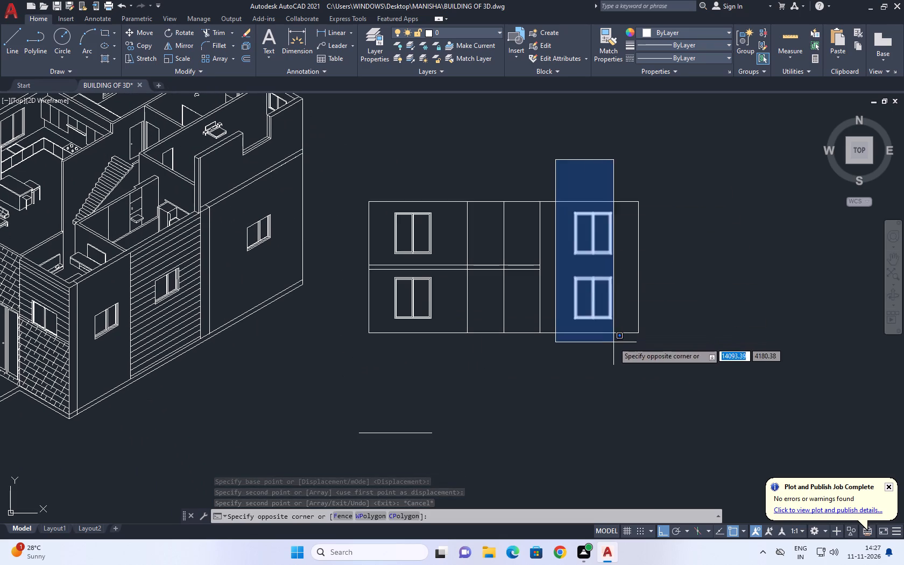
{"action": "left_click", "coordinate": [630, 347]}
{"action": "middle_click_drag", "start_coordinate": [621, 254], "coordinate": [625, 306]}
{"action": "key", "text": "m"}
{"action": "key", "text": "space"}
{"action": "left_click", "coordinate": [718, 306]}
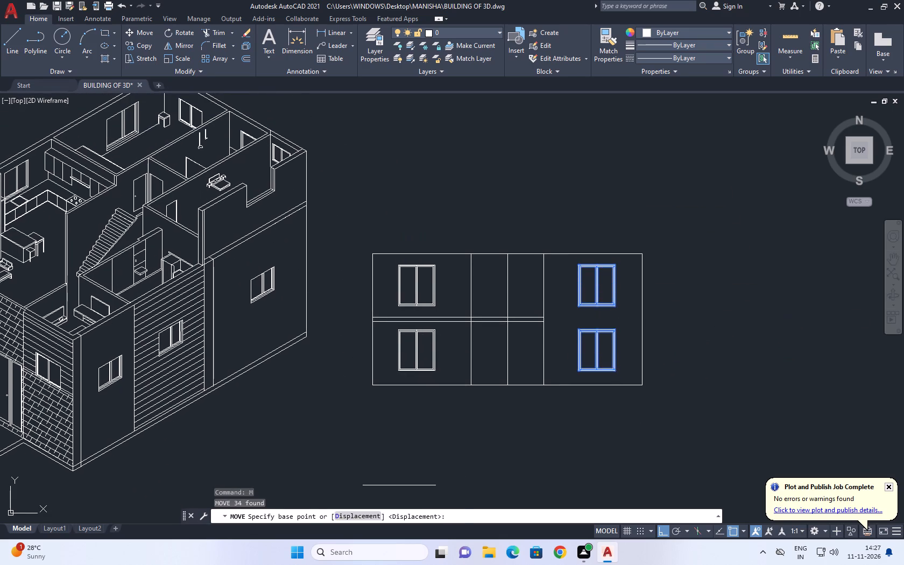
{"action": "left_click", "coordinate": [709, 304]}
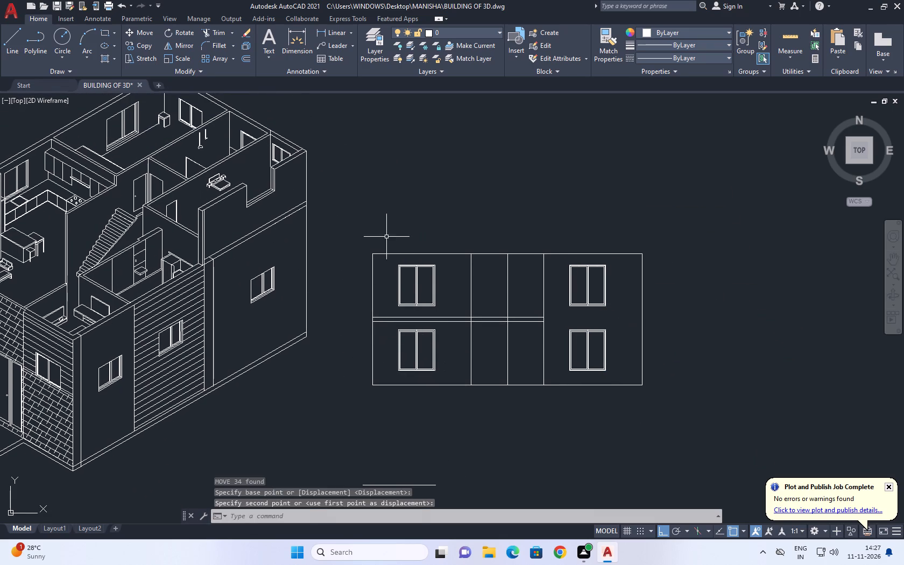
Move the two windows in the left bay slightly right, keeping them vertically aligned within the bay.
{"action": "left_click", "coordinate": [385, 233]}
{"action": "left_click", "coordinate": [447, 405]}
{"action": "middle_click_drag", "start_coordinate": [454, 354], "coordinate": [482, 316]}
{"action": "key", "text": "m"}
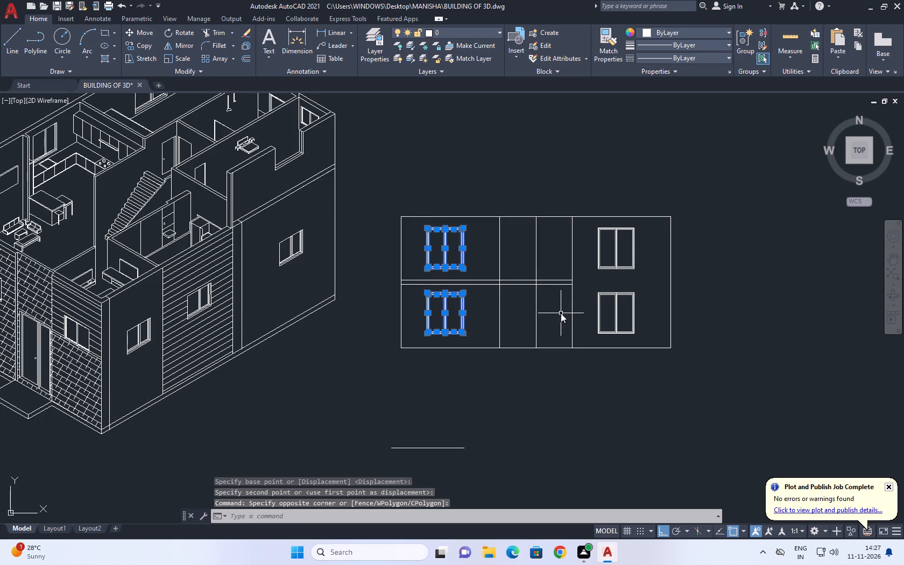
{"action": "key", "text": "space"}
{"action": "scroll", "coordinate": [561, 313], "scroll_direction": "up", "scroll_amount": 1}
{"action": "left_click", "coordinate": [559, 314]}
{"action": "left_click", "coordinate": [573, 315]}
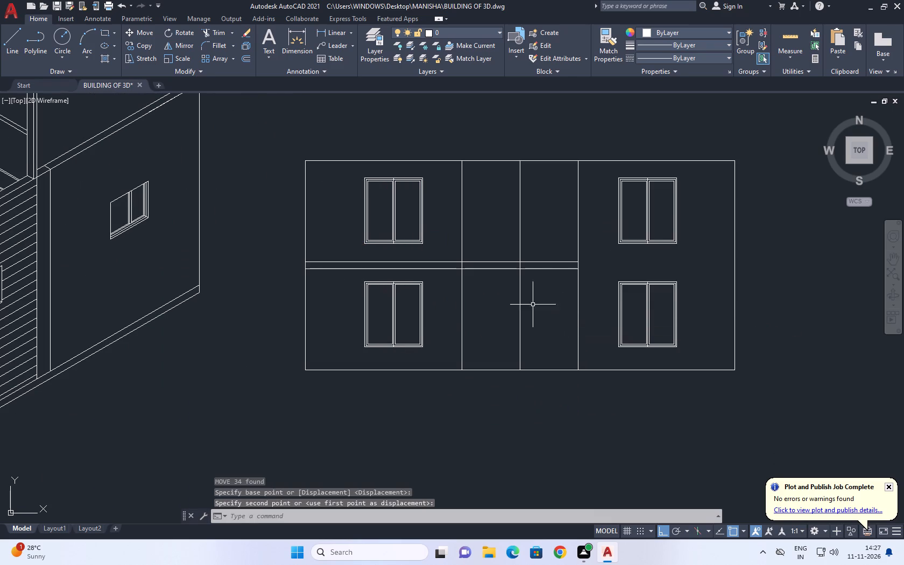
{"action": "middle_click_drag", "start_coordinate": [518, 300], "coordinate": [526, 316]}
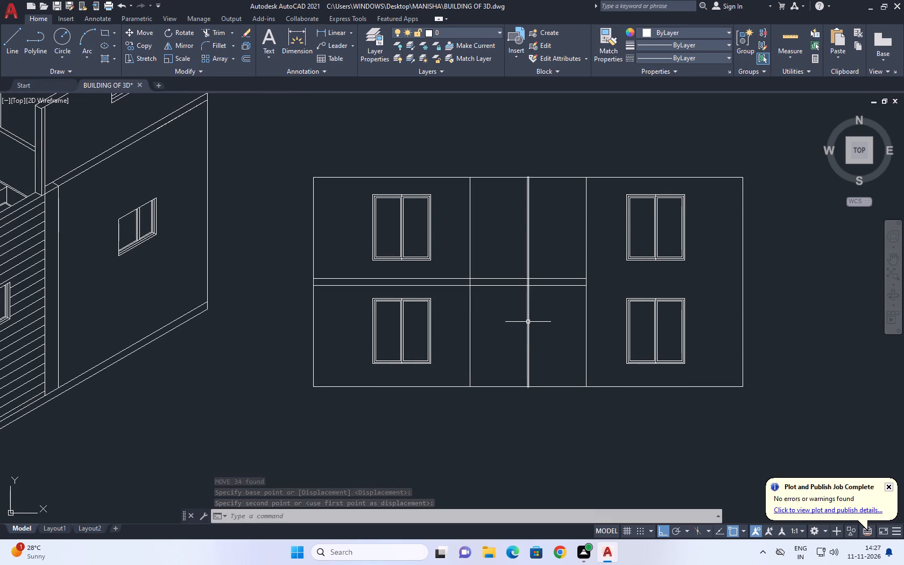
Copy the upper window of the left bay horizontally into the upper storey of the middle bay.
{"action": "scroll", "coordinate": [454, 242], "scroll_direction": "up", "scroll_amount": 1}
{"action": "left_click", "coordinate": [434, 206]}
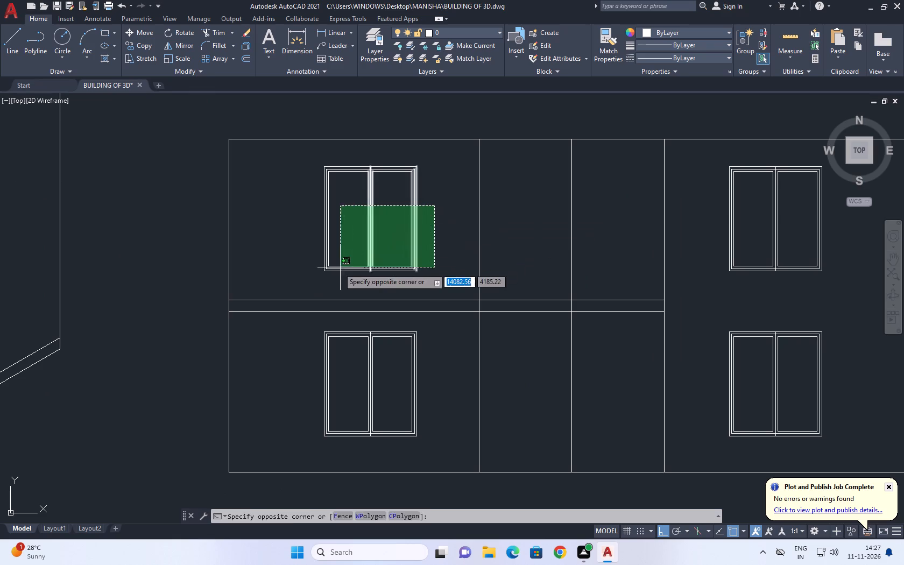
{"action": "left_click", "coordinate": [309, 278]}
{"action": "left_click", "coordinate": [432, 165]}
{"action": "left_click", "coordinate": [312, 179]}
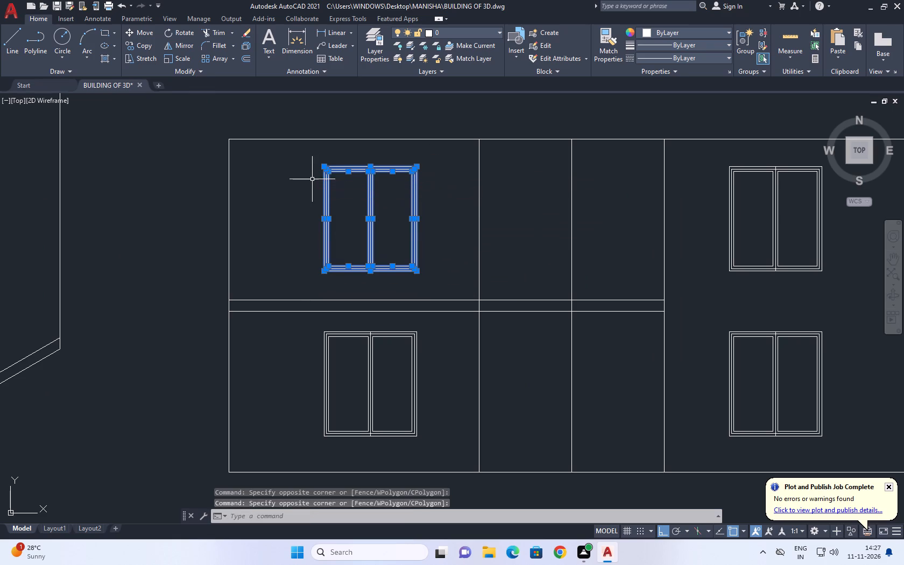
{"action": "left_click", "coordinate": [432, 276]}
{"action": "left_click_drag", "start_coordinate": [309, 239], "coordinate": [302, 237]}
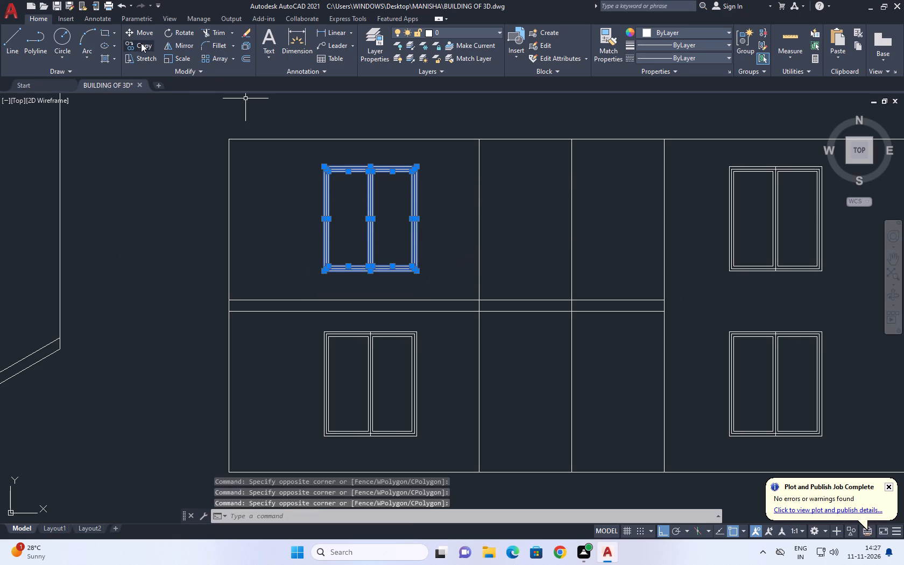
{"action": "left_click", "coordinate": [140, 43]}
{"action": "left_click", "coordinate": [294, 275]}
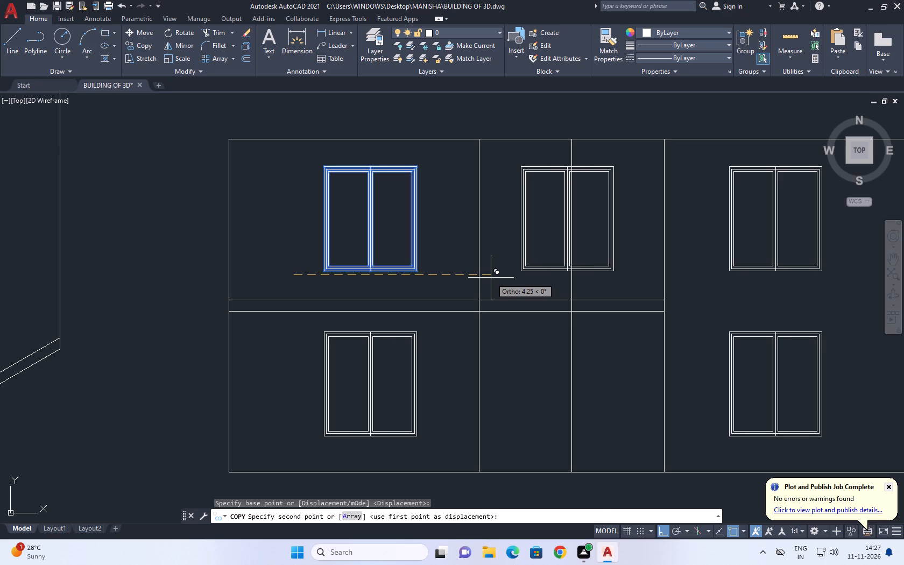
{"action": "left_click", "coordinate": [489, 278]}
{"action": "right_click", "coordinate": [584, 276]}
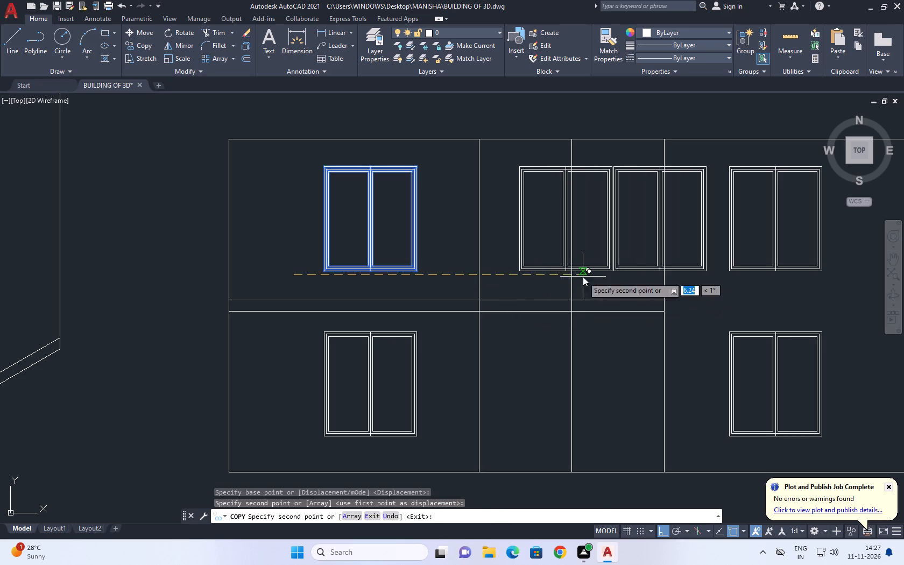
{"action": "left_click", "coordinate": [613, 291]}
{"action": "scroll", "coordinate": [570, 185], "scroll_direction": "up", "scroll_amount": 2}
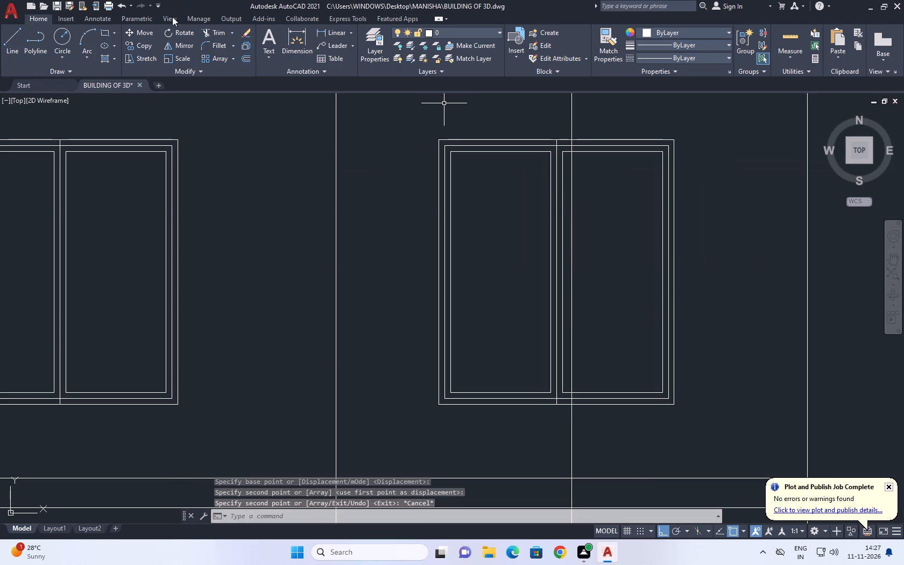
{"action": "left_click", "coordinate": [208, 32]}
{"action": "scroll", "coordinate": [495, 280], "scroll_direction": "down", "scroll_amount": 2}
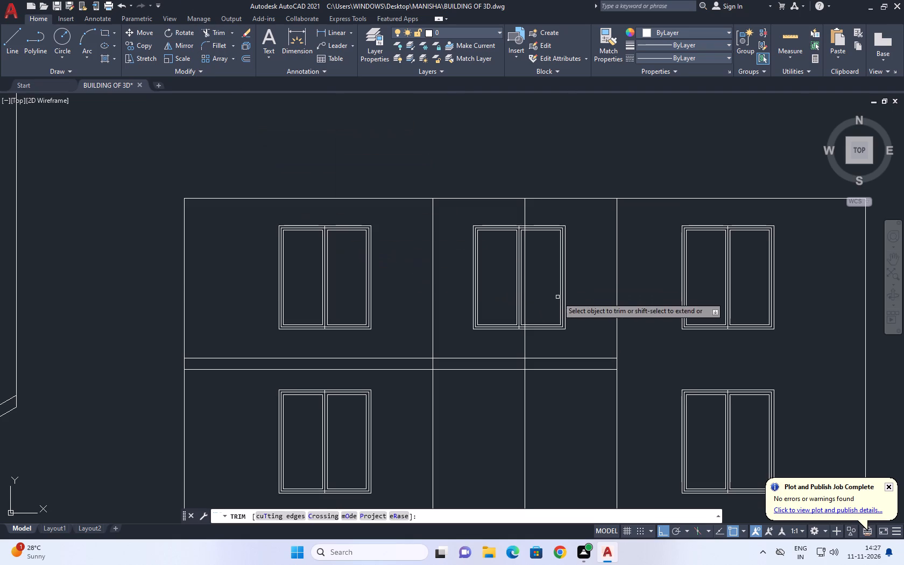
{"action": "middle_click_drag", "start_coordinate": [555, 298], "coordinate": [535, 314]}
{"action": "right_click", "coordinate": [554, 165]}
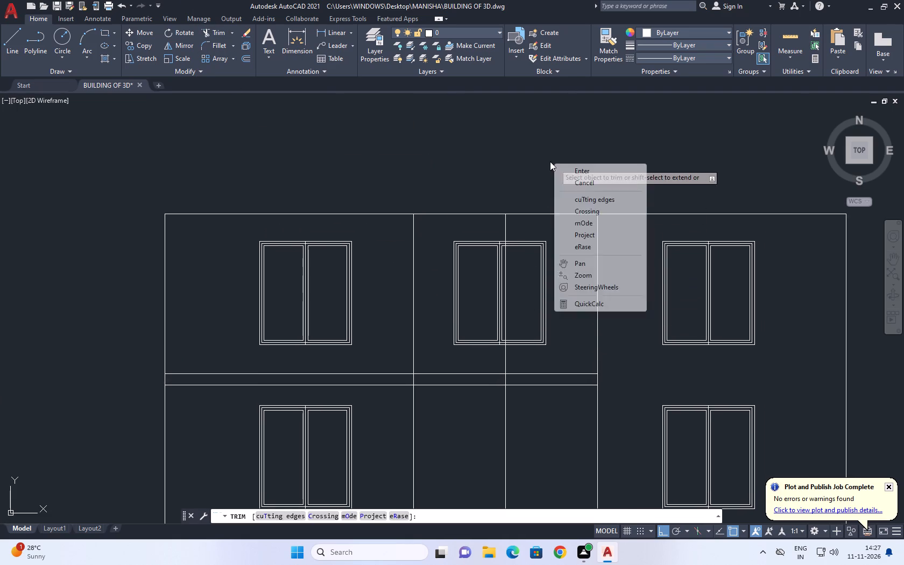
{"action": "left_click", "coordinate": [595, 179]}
Move the upper middle window slightly right so its central mullion is centred on the middle bay's vertical centre line.
{"action": "left_click", "coordinate": [422, 163]}
{"action": "left_click", "coordinate": [574, 371]}
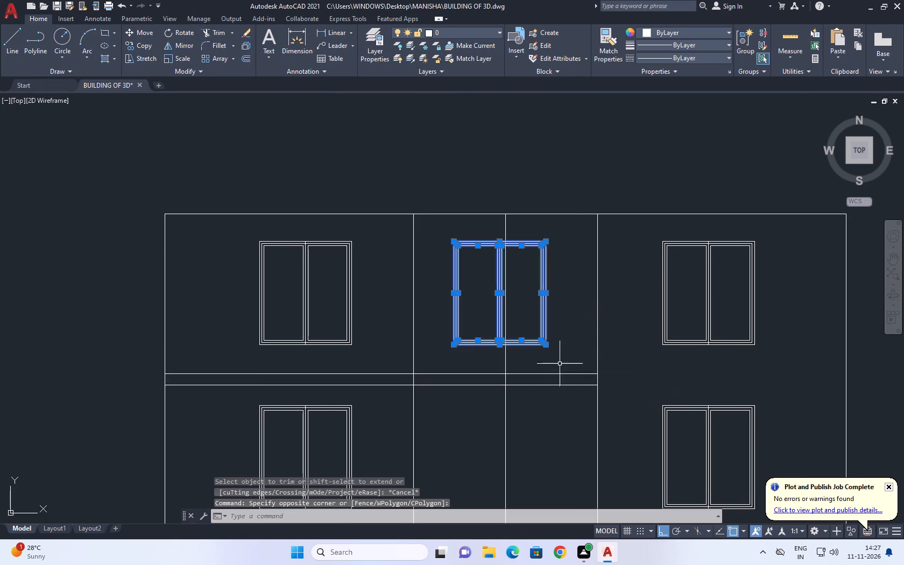
{"action": "left_click", "coordinate": [147, 34]}
{"action": "scroll", "coordinate": [497, 311], "scroll_direction": "up", "scroll_amount": 1}
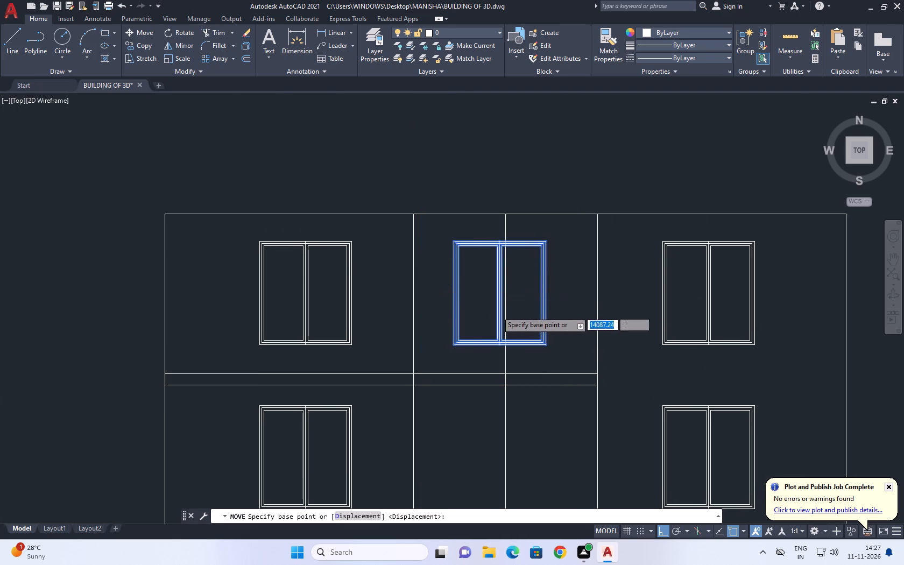
{"action": "scroll", "coordinate": [497, 310], "scroll_direction": "up", "scroll_amount": 1}
{"action": "left_click", "coordinate": [502, 268]}
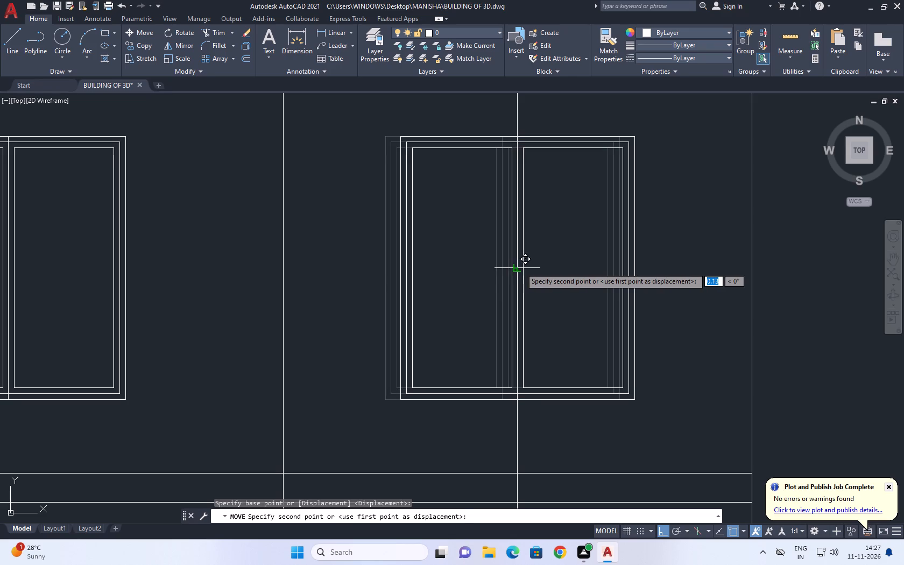
{"action": "left_click", "coordinate": [518, 268]}
{"action": "scroll", "coordinate": [503, 247], "scroll_direction": "down", "scroll_amount": 2}
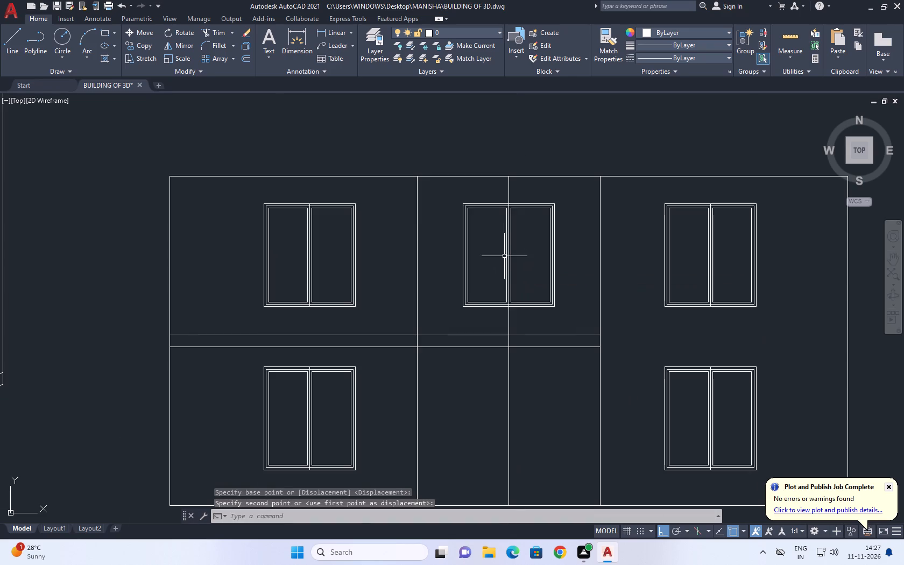
Trim and shorten the middle bay's vertical centre line so it starts at the lower line of the floor band.
{"action": "left_click", "coordinate": [225, 30]}
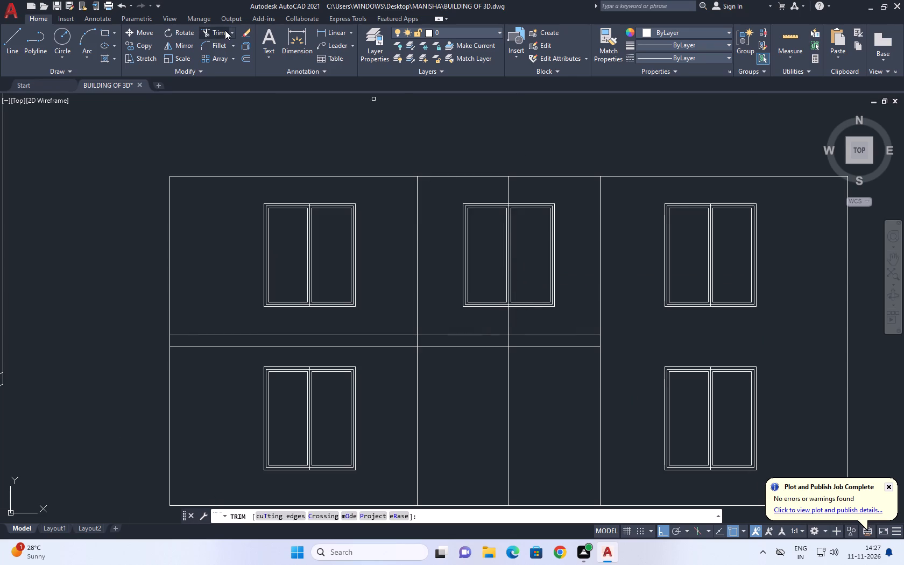
{"action": "scroll", "coordinate": [514, 197], "scroll_direction": "up", "scroll_amount": 1}
{"action": "left_click", "coordinate": [514, 184]}
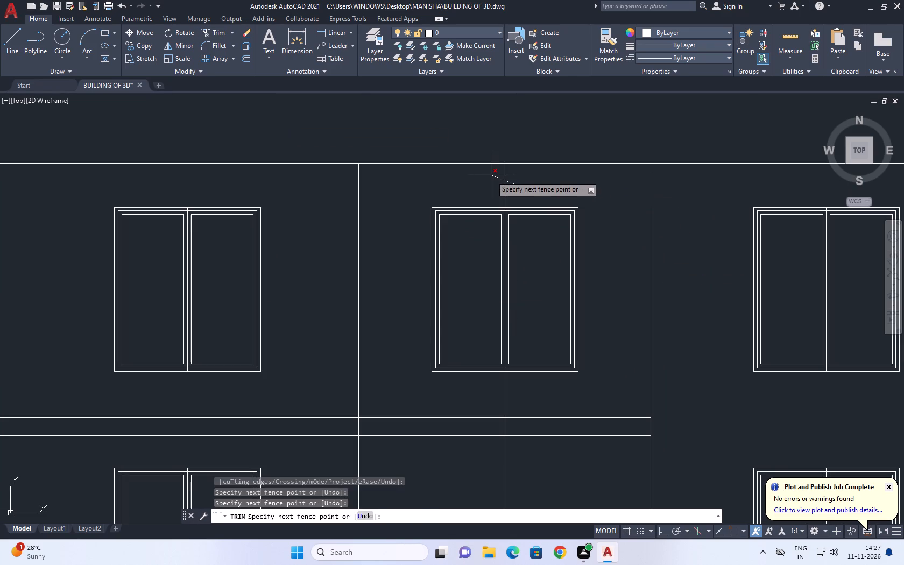
{"action": "left_click", "coordinate": [491, 175]}
{"action": "right_click", "coordinate": [599, 188]}
{"action": "left_click", "coordinate": [619, 200]}
{"action": "middle_click_drag", "start_coordinate": [453, 334], "coordinate": [438, 293]}
{"action": "left_click", "coordinate": [496, 345]}
{"action": "left_click_drag", "start_coordinate": [479, 347], "coordinate": [473, 349]}
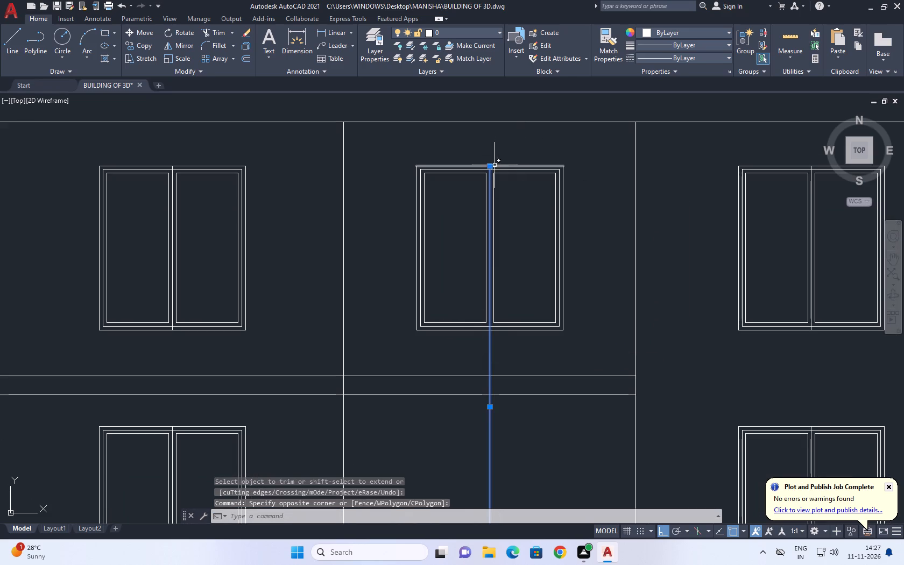
{"action": "left_click", "coordinate": [491, 165]}
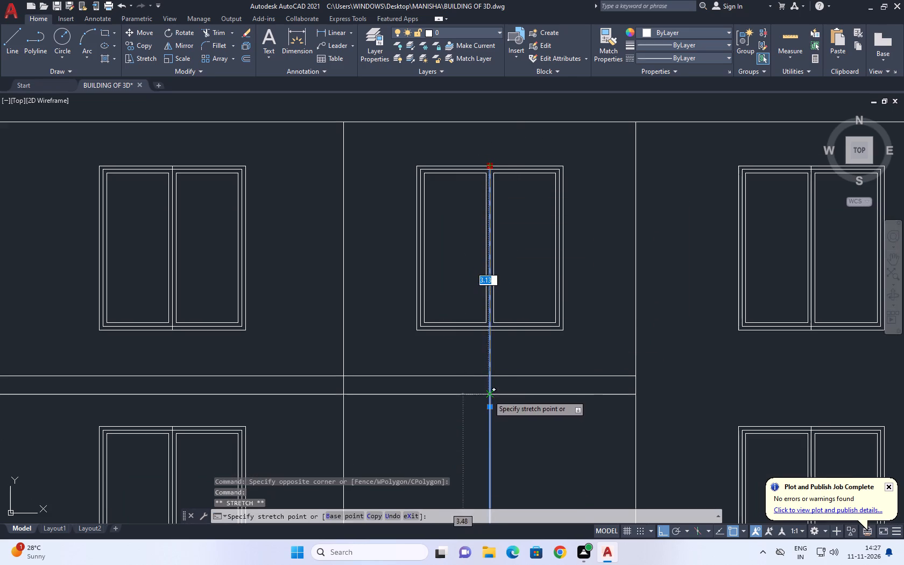
{"action": "left_click", "coordinate": [488, 395]}
{"action": "right_click", "coordinate": [575, 271]}
{"action": "left_click", "coordinate": [623, 184]}
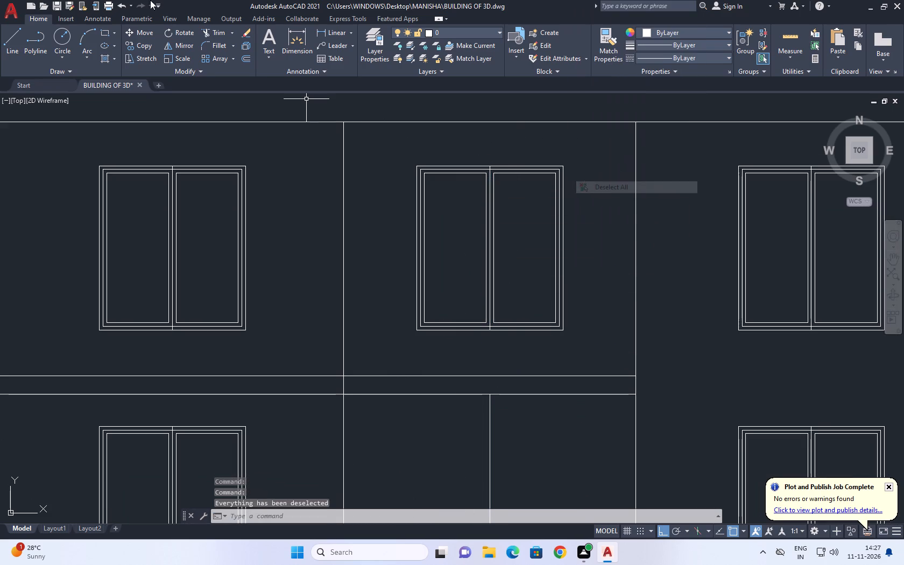
Trim the vertical line between the left and middle bays where it crosses the floor band.
{"action": "scroll", "coordinate": [496, 402], "scroll_direction": "down", "scroll_amount": 2}
{"action": "middle_click_drag", "start_coordinate": [508, 418], "coordinate": [503, 404]}
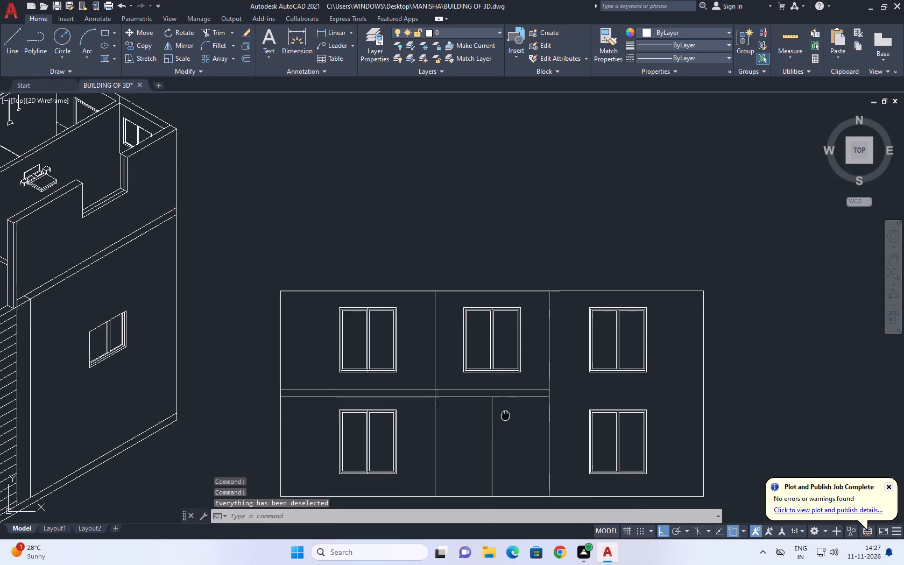
{"action": "middle_click_drag", "start_coordinate": [503, 404], "coordinate": [496, 377]}
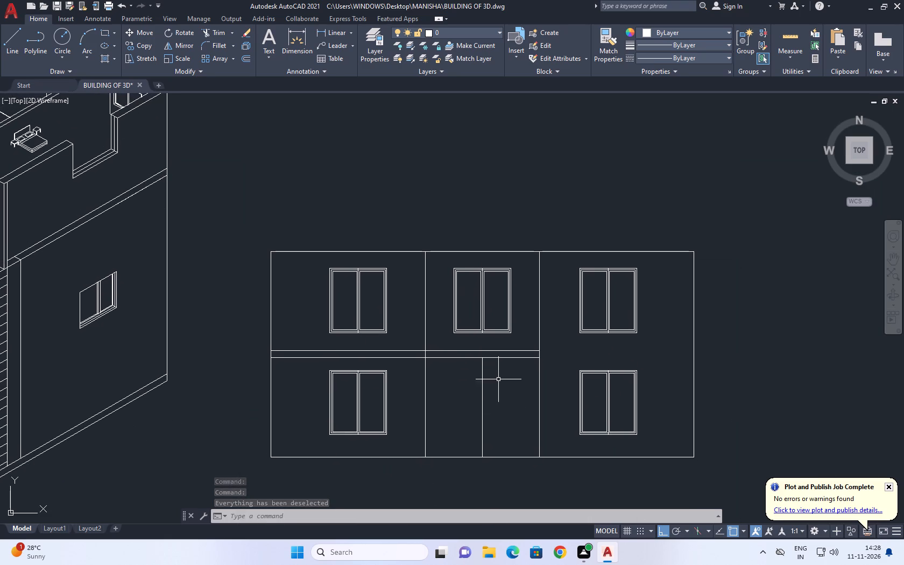
{"action": "left_click", "coordinate": [214, 33]}
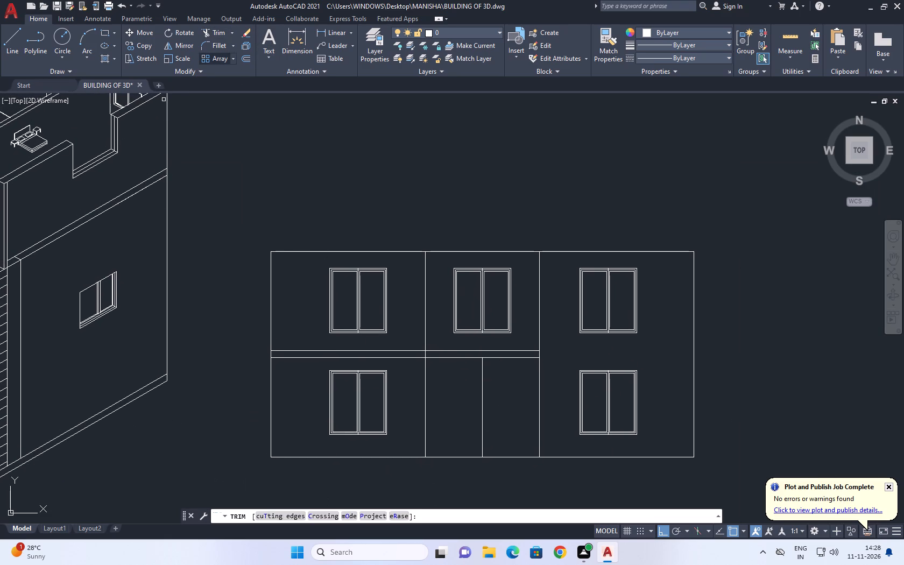
{"action": "scroll", "coordinate": [427, 357], "scroll_direction": "up", "scroll_amount": 2}
{"action": "left_click", "coordinate": [422, 353]}
{"action": "left_click", "coordinate": [419, 351]}
{"action": "right_click", "coordinate": [411, 332]}
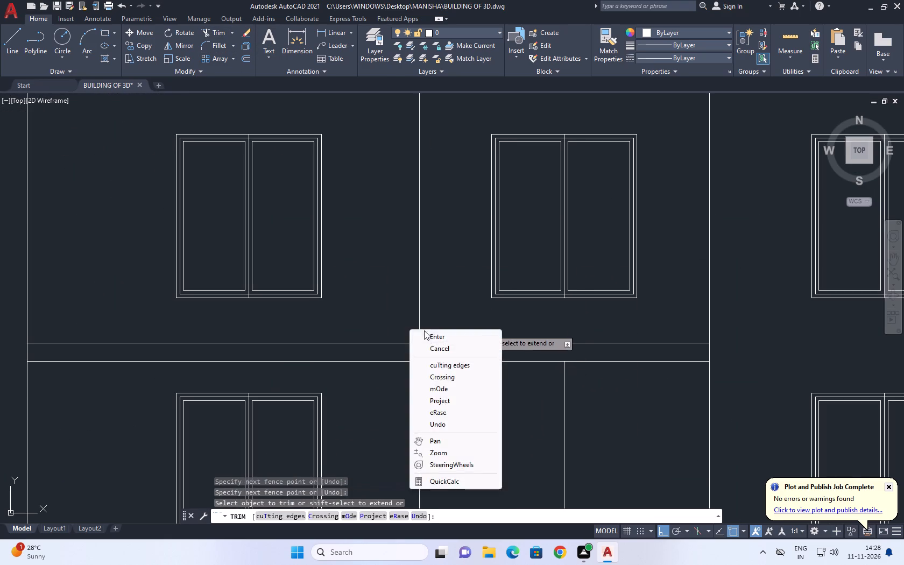
{"action": "left_click", "coordinate": [425, 331]}
Offset the lower middle bay's vertical centre line to the left twice in succession at 0.5 spacing.
{"action": "scroll", "coordinate": [425, 333], "scroll_direction": "down", "scroll_amount": 2}
{"action": "middle_click_drag", "start_coordinate": [520, 376], "coordinate": [526, 383]}
{"action": "left_click_drag", "start_coordinate": [521, 416], "coordinate": [515, 416]}
{"action": "left_click", "coordinate": [460, 386]}
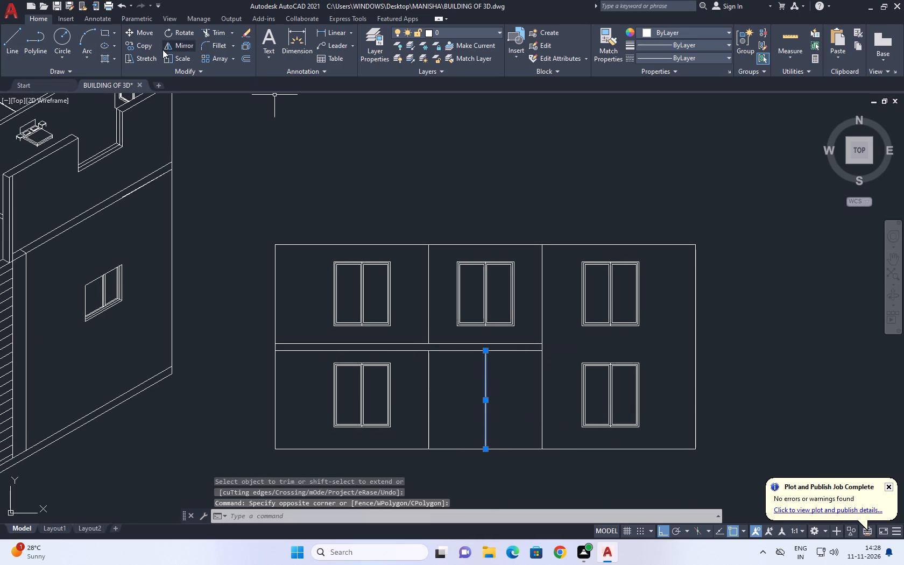
{"action": "type", "text": "O"}
{"action": "key", "text": "space"}
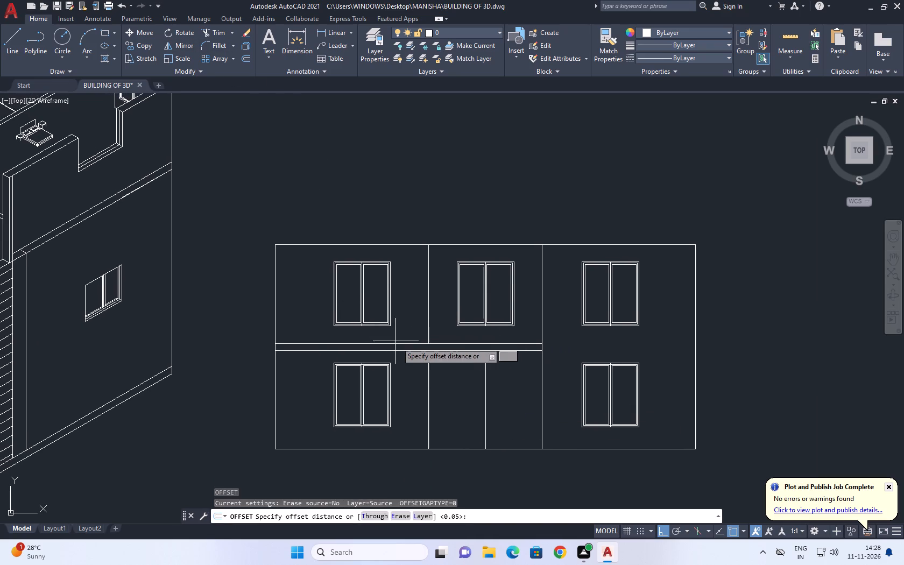
{"action": "scroll", "coordinate": [398, 345], "scroll_direction": "down", "scroll_amount": 1}
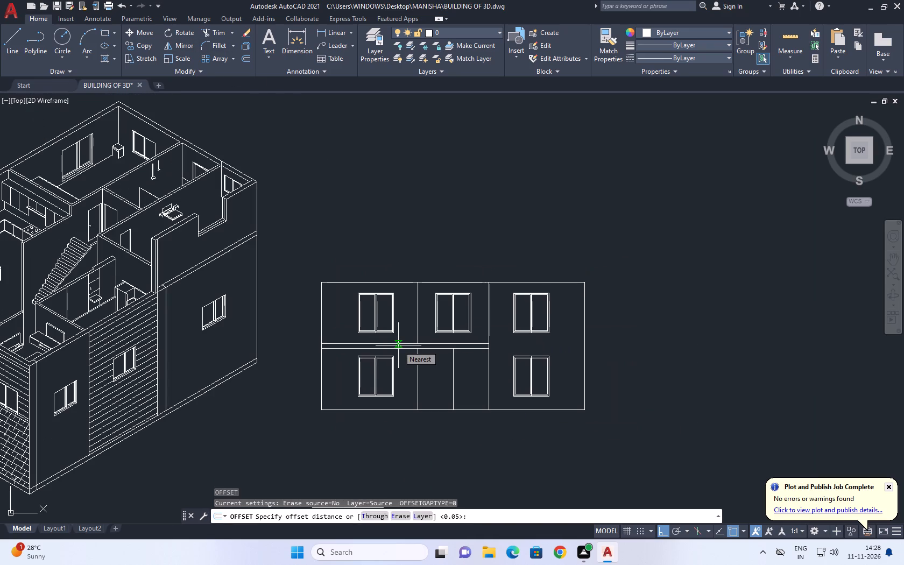
{"action": "type", "text": "0.5"}
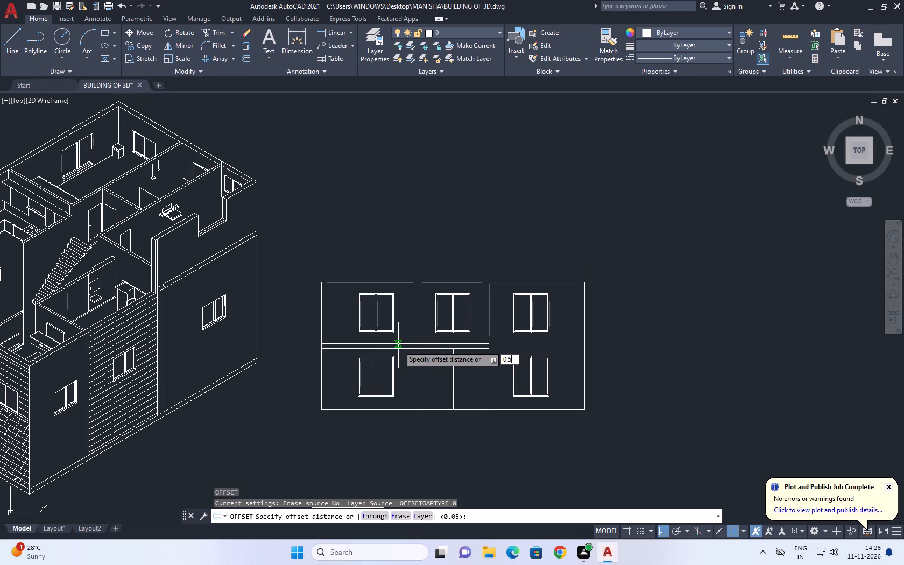
{"action": "key", "text": "Return"}
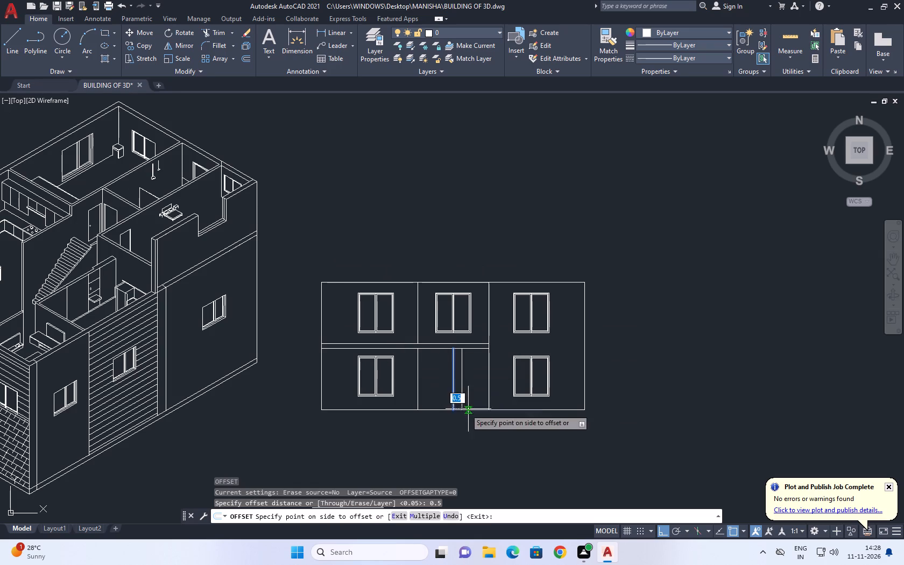
{"action": "scroll", "coordinate": [443, 386], "scroll_direction": "up", "scroll_amount": 2}
{"action": "left_click", "coordinate": [428, 392]}
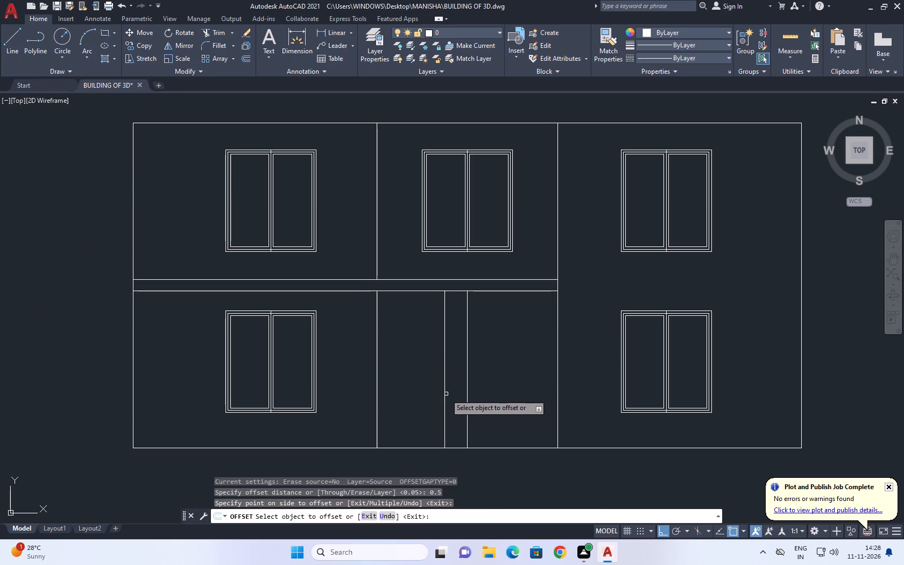
{"action": "left_click", "coordinate": [444, 393]}
{"action": "left_click", "coordinate": [412, 390]}
Offset the lower middle bay's vertical centre line to the right twice in succession at 0.5 spacing.
{"action": "middle_click_drag", "start_coordinate": [452, 398], "coordinate": [401, 395]}
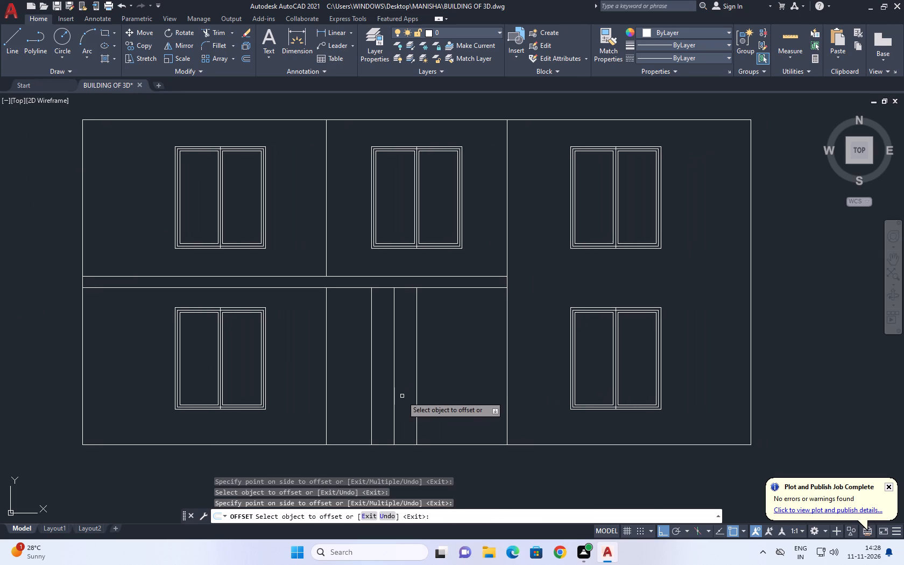
{"action": "left_click", "coordinate": [416, 397]}
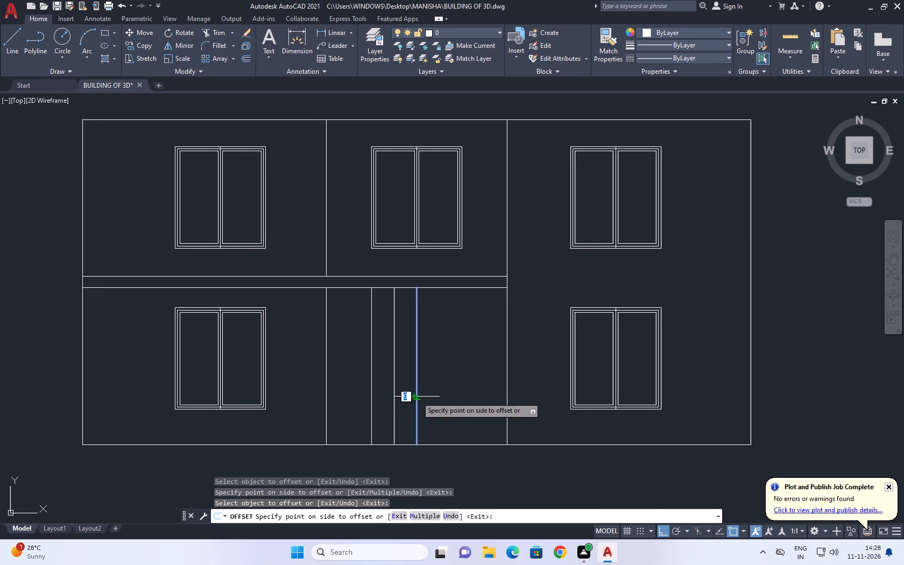
{"action": "left_click", "coordinate": [512, 395]}
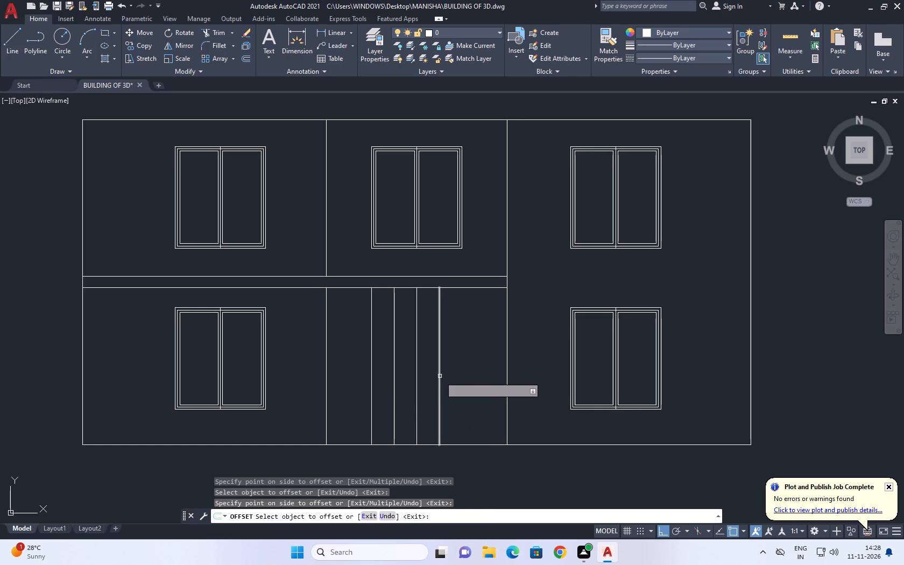
{"action": "left_click", "coordinate": [440, 376]}
{"action": "left_click", "coordinate": [481, 376]}
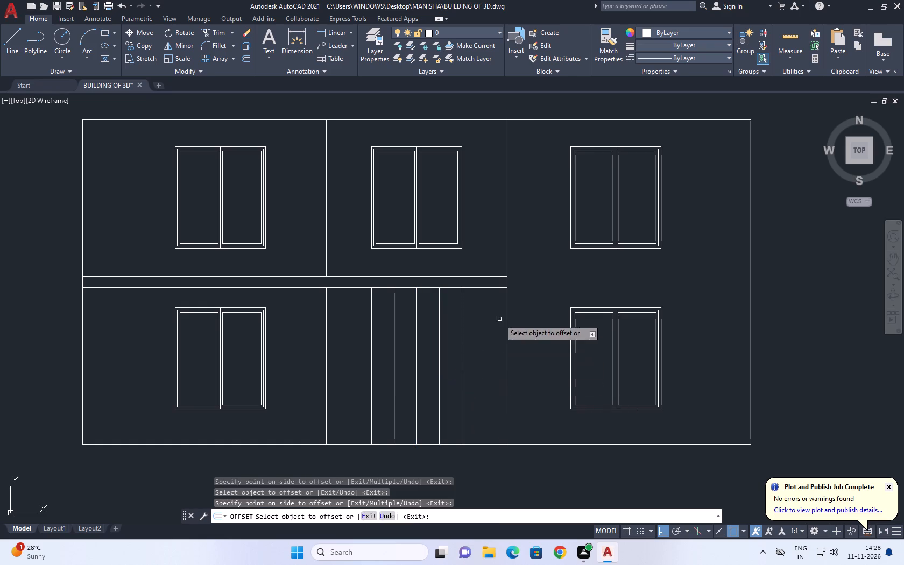
{"action": "right_click", "coordinate": [493, 316]}
{"action": "left_click", "coordinate": [528, 334]}
Offset the lower middle bay's vertical centre line 0.05 to the right and 0.05 to the left.
{"action": "middle_click_drag", "start_coordinate": [433, 307], "coordinate": [447, 316]}
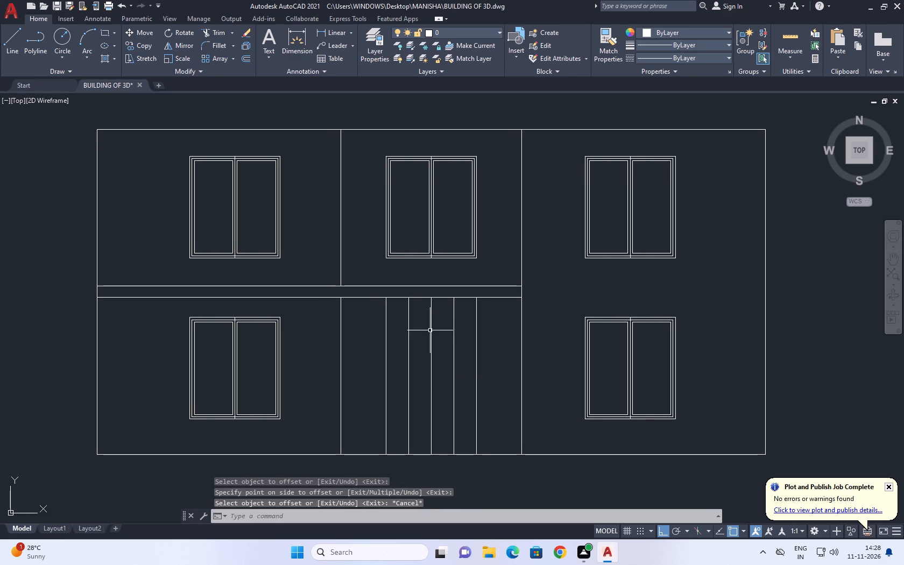
{"action": "left_click", "coordinate": [430, 309]}
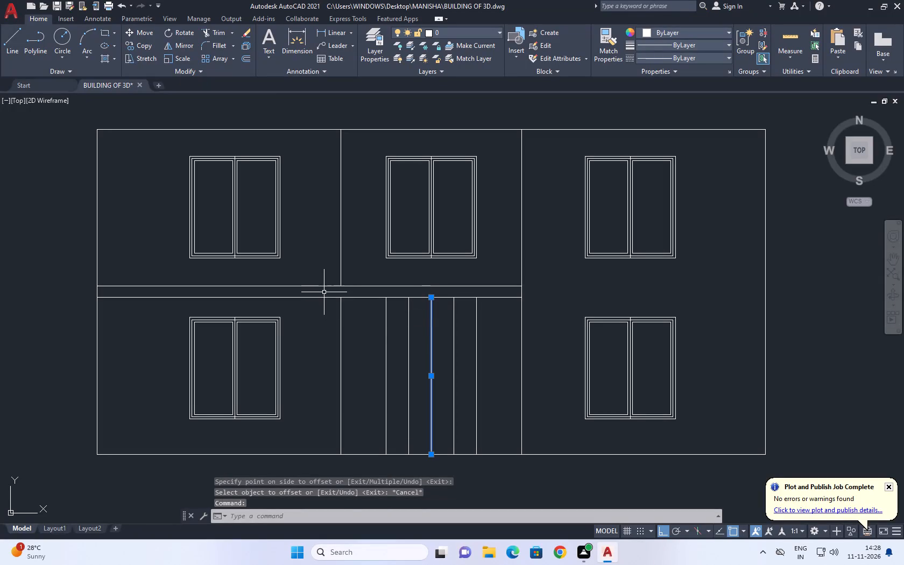
{"action": "type", "text": "O"}
{"action": "key", "text": "space"}
{"action": "type", "text": "0."}
{"action": "key", "text": "0"}
{"action": "key", "text": "5"}
{"action": "key", "text": "Return"}
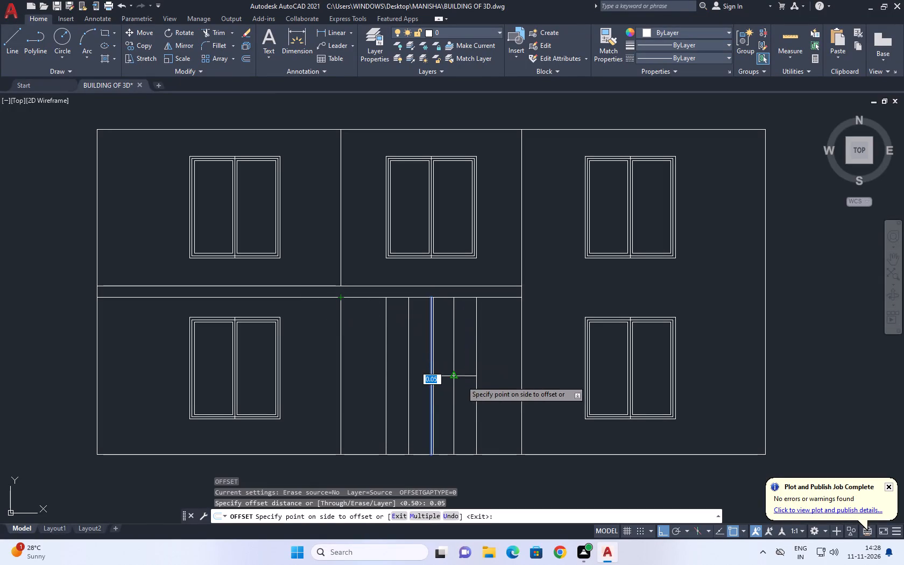
{"action": "left_click", "coordinate": [482, 384]}
{"action": "scroll", "coordinate": [446, 377], "scroll_direction": "up", "scroll_amount": 2}
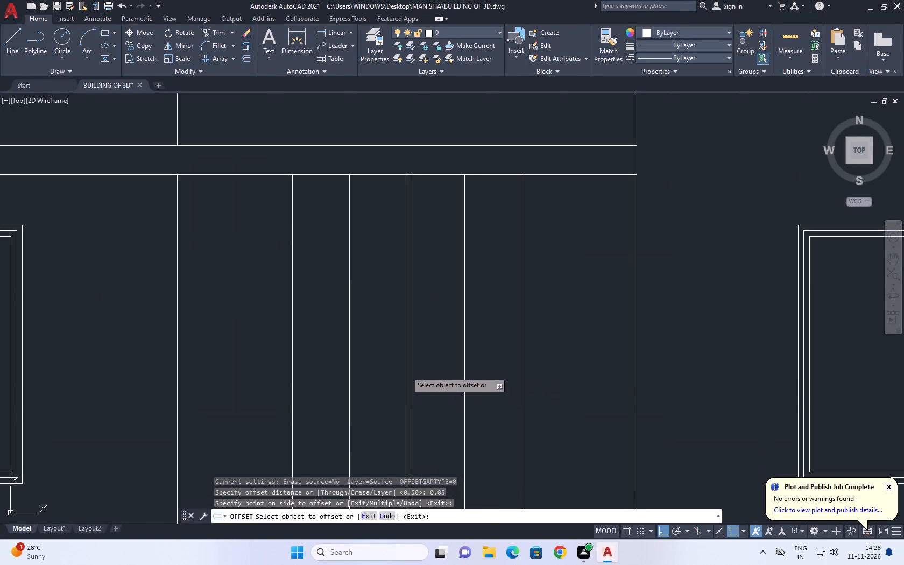
{"action": "left_click", "coordinate": [406, 371]}
{"action": "left_click", "coordinate": [384, 365]}
{"action": "right_click", "coordinate": [430, 323]}
{"action": "left_click", "coordinate": [458, 338]}
Erase the original vertical centre line between the two closely spaced lines in the lower middle bay.
{"action": "middle_click_drag", "start_coordinate": [418, 359], "coordinate": [477, 336]}
{"action": "left_click", "coordinate": [466, 355]}
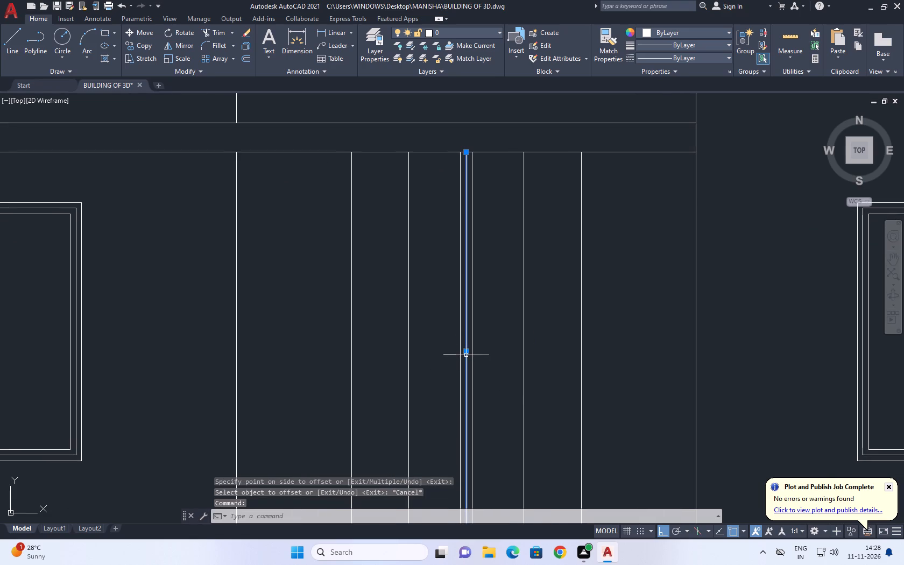
{"action": "right_click", "coordinate": [524, 303]}
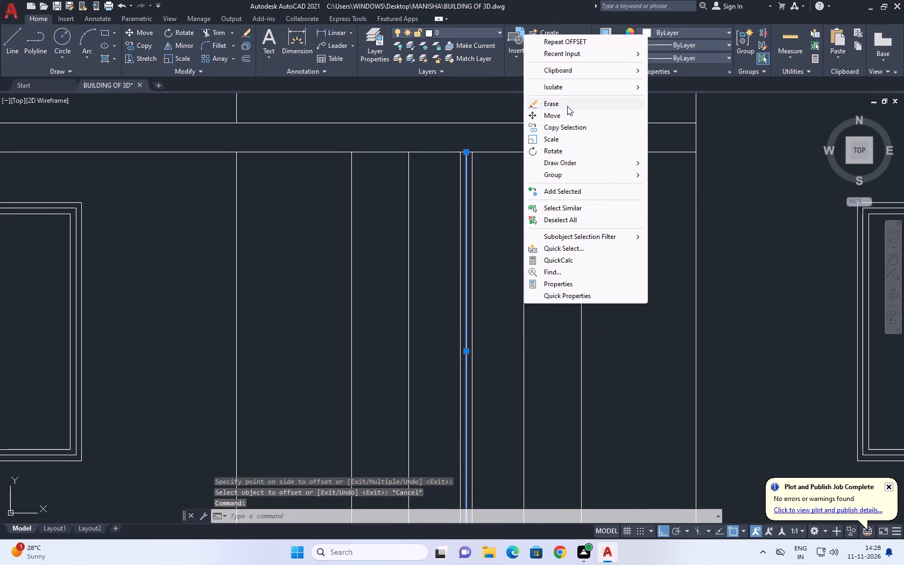
{"action": "left_click", "coordinate": [567, 106]}
Offset the outermost right and left vertical lines of the middle bay's opening 0.05 inward.
{"action": "scroll", "coordinate": [528, 258], "scroll_direction": "down", "scroll_amount": 1}
{"action": "middle_click_drag", "start_coordinate": [539, 400], "coordinate": [595, 313]}
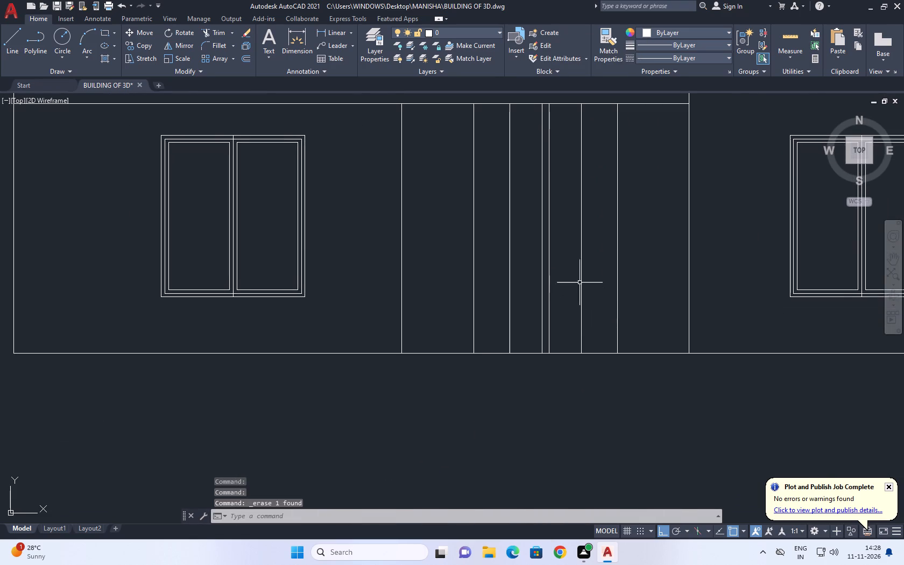
{"action": "middle_click_drag", "start_coordinate": [578, 281], "coordinate": [575, 342]}
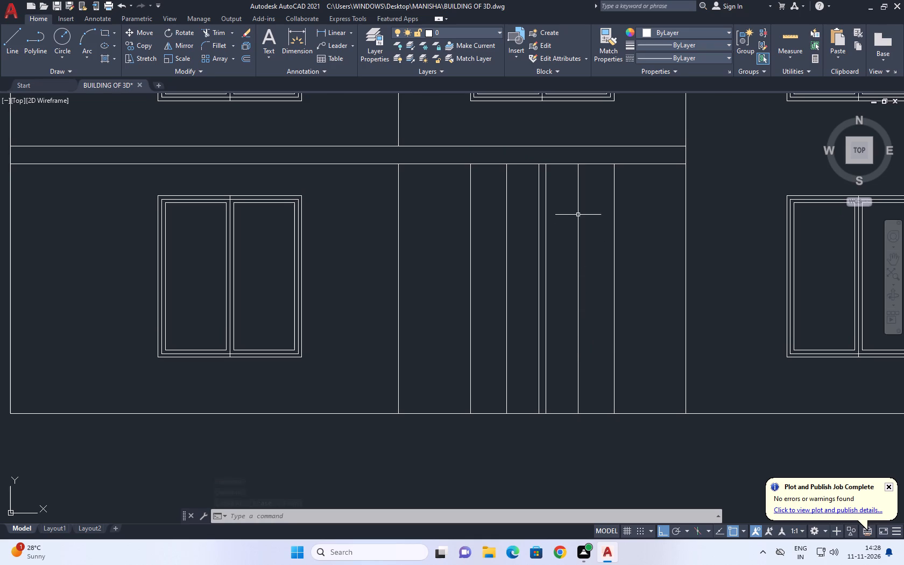
{"action": "middle_click_drag", "start_coordinate": [578, 212], "coordinate": [609, 288]}
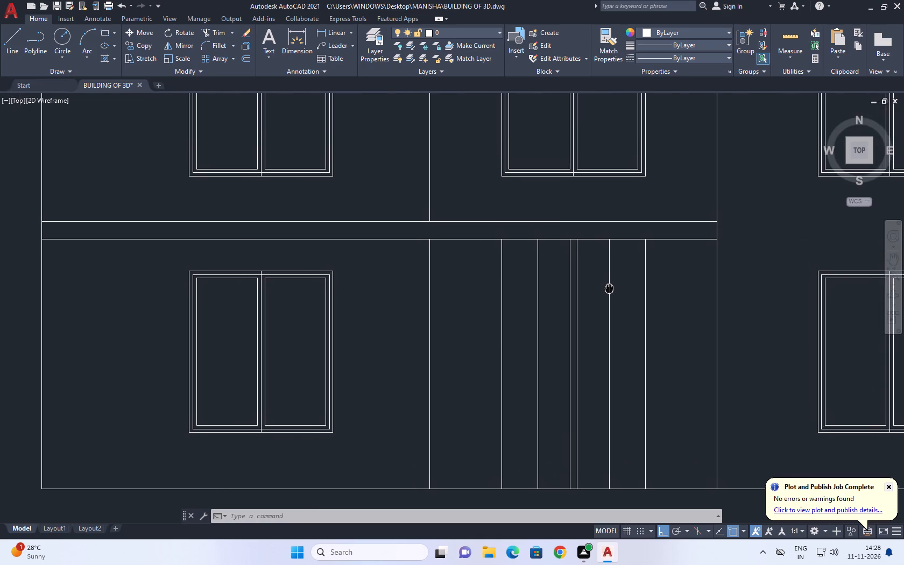
{"action": "middle_click_drag", "start_coordinate": [609, 288], "coordinate": [611, 295]}
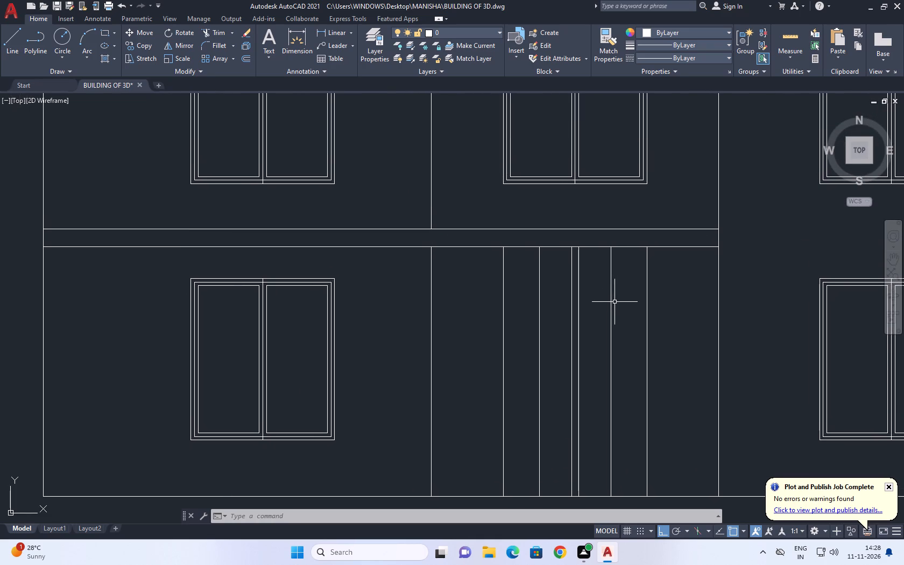
{"action": "scroll", "coordinate": [623, 309], "scroll_direction": "down", "scroll_amount": 3}
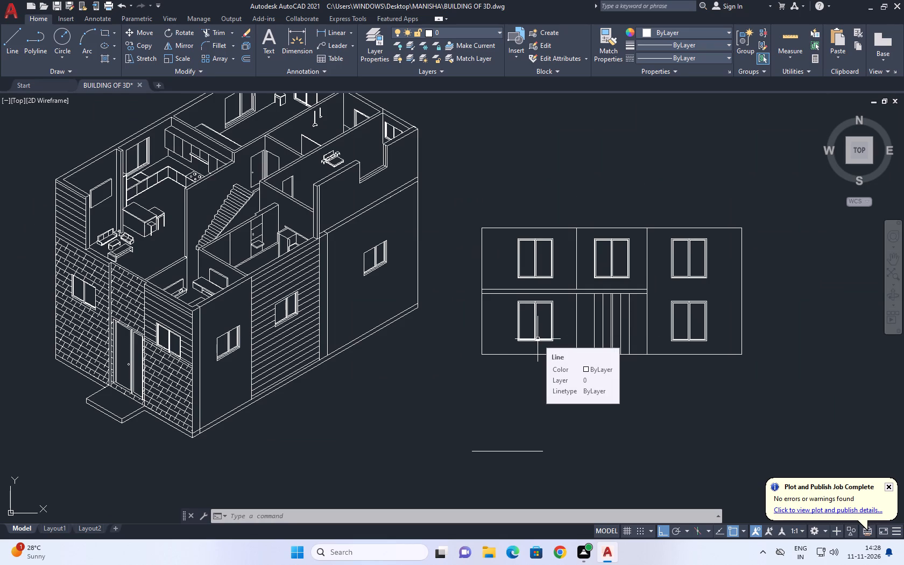
{"action": "scroll", "coordinate": [631, 323], "scroll_direction": "up", "scroll_amount": 2}
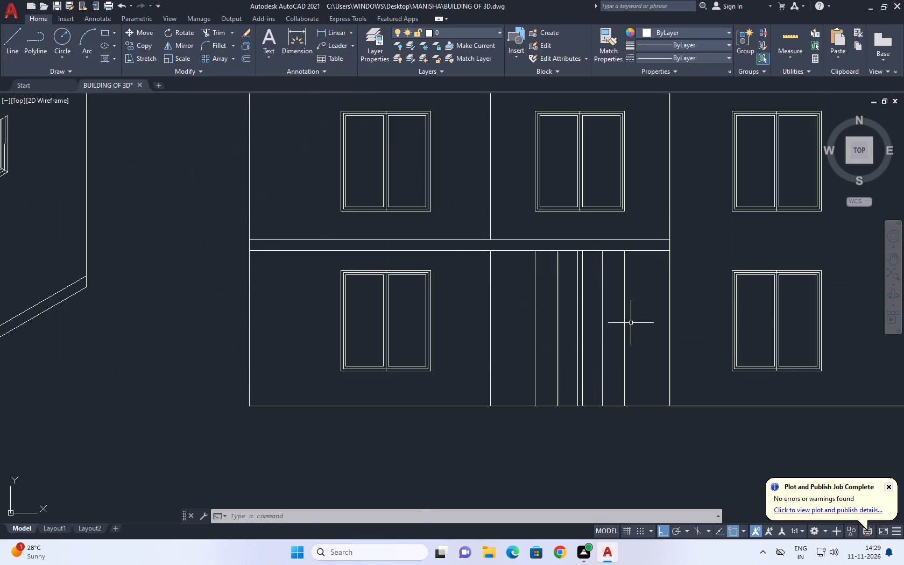
{"action": "left_click", "coordinate": [629, 302]}
{"action": "left_click_drag", "start_coordinate": [613, 334], "coordinate": [612, 340]}
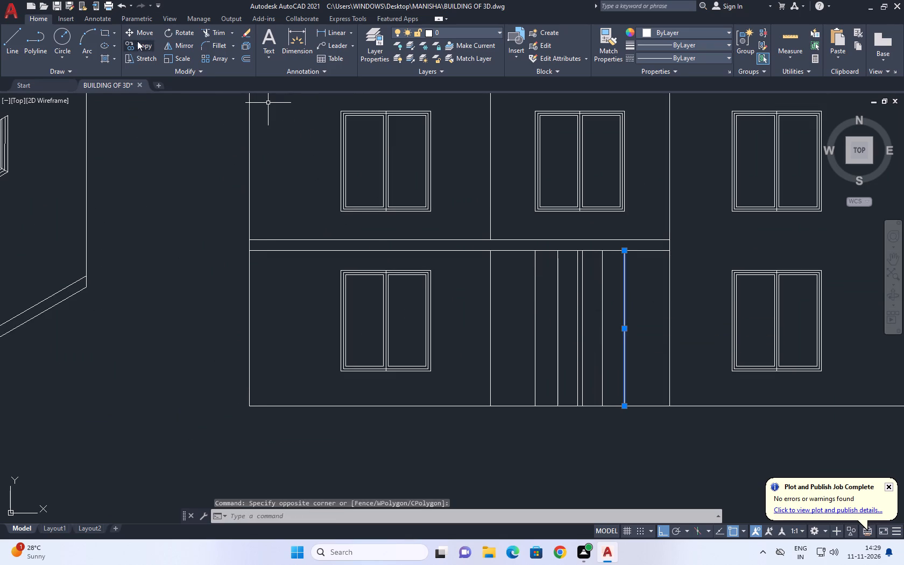
{"action": "type", "text": "O"}
{"action": "key", "text": "space"}
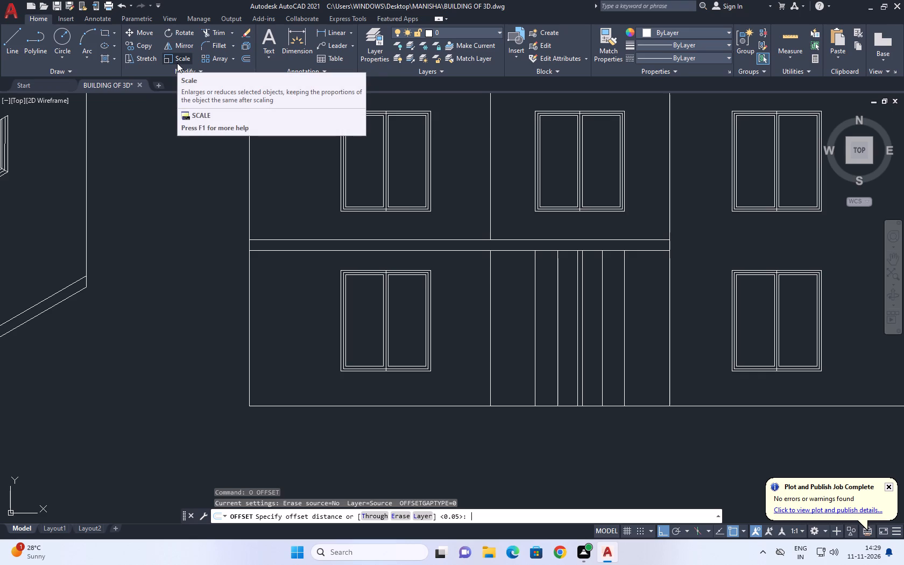
{"action": "scroll", "coordinate": [177, 63], "scroll_direction": "up", "scroll_amount": 1}
{"action": "scroll", "coordinate": [279, 222], "scroll_direction": "down", "scroll_amount": 1}
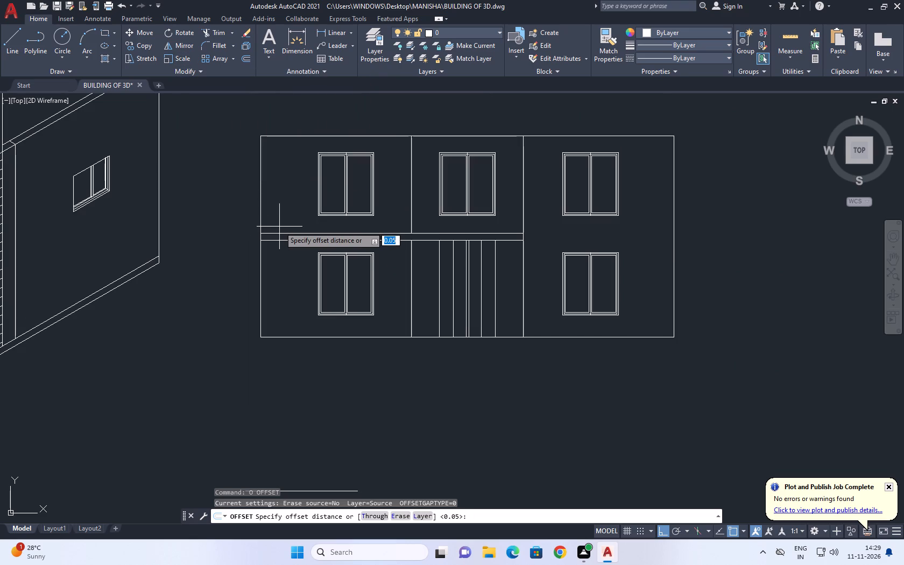
{"action": "key", "text": "Return"}
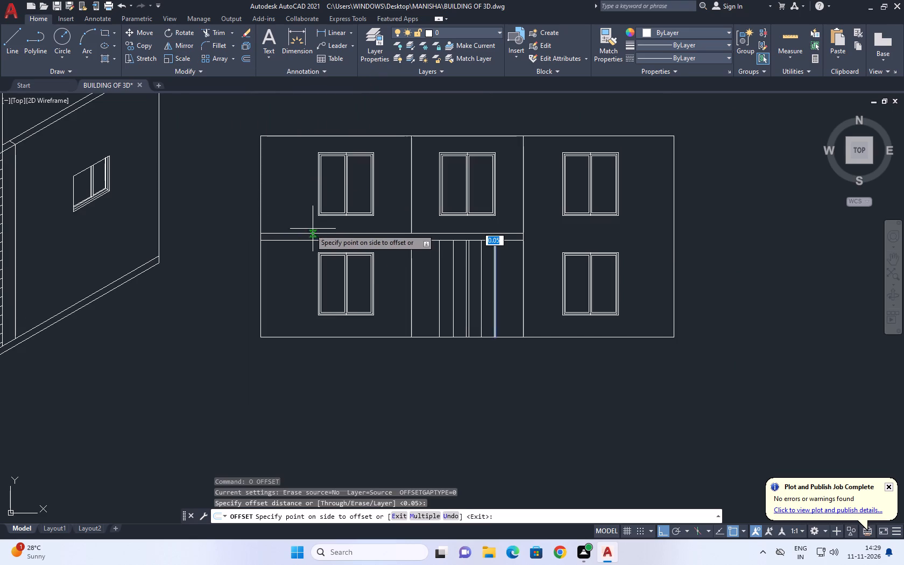
{"action": "scroll", "coordinate": [494, 316], "scroll_direction": "up", "scroll_amount": 2}
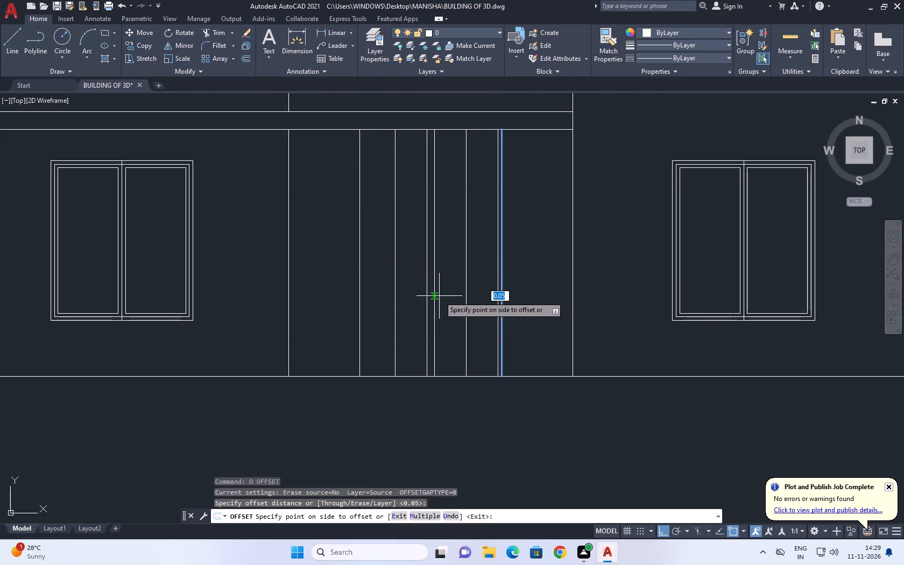
{"action": "left_click", "coordinate": [271, 317]}
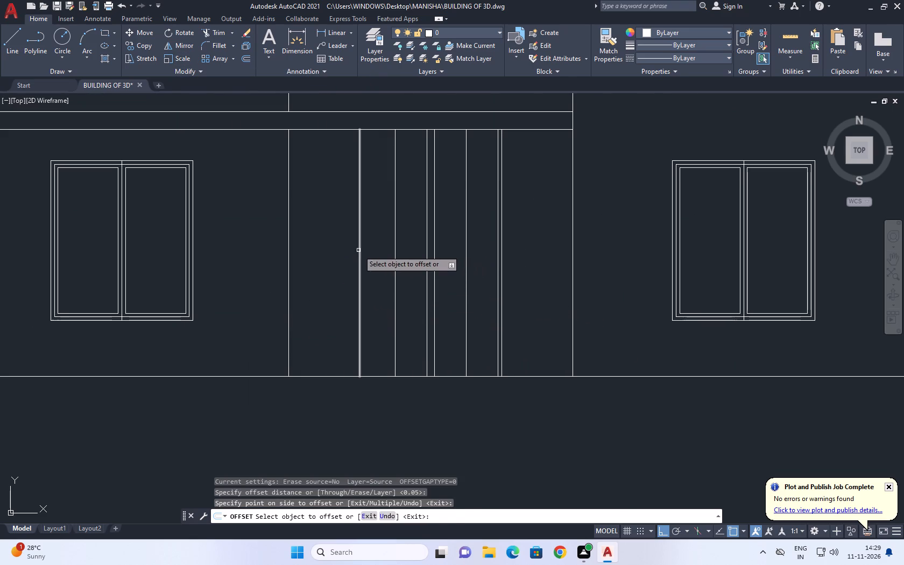
{"action": "left_click", "coordinate": [358, 250]}
{"action": "left_click", "coordinate": [416, 252]}
{"action": "right_click", "coordinate": [554, 245]}
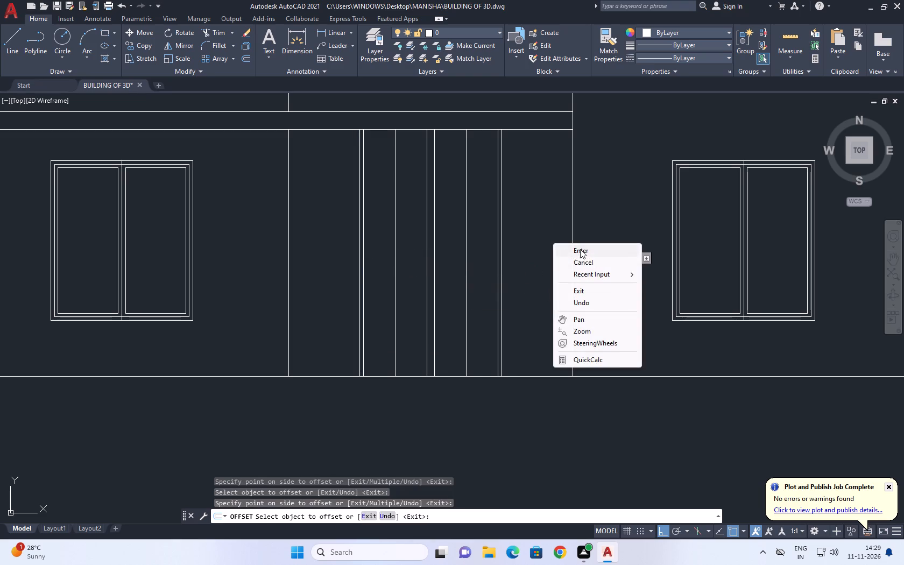
{"action": "left_click", "coordinate": [583, 257]}
Draw a horizontal line along the base of the middle bay, between its two bounding vertical lines.
{"action": "middle_click_drag", "start_coordinate": [503, 266], "coordinate": [514, 274]}
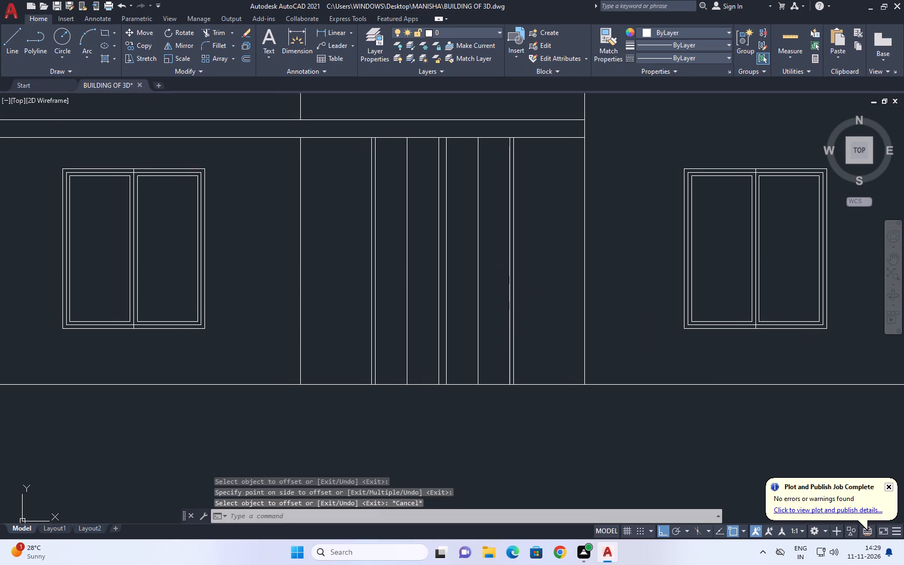
{"action": "left_click", "coordinate": [12, 34]}
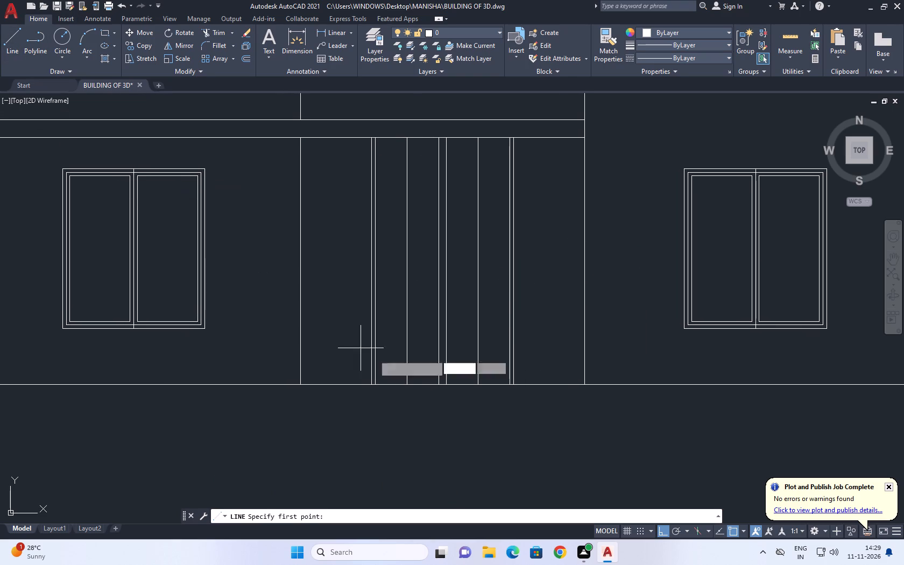
{"action": "middle_click_drag", "start_coordinate": [378, 388], "coordinate": [399, 400]}
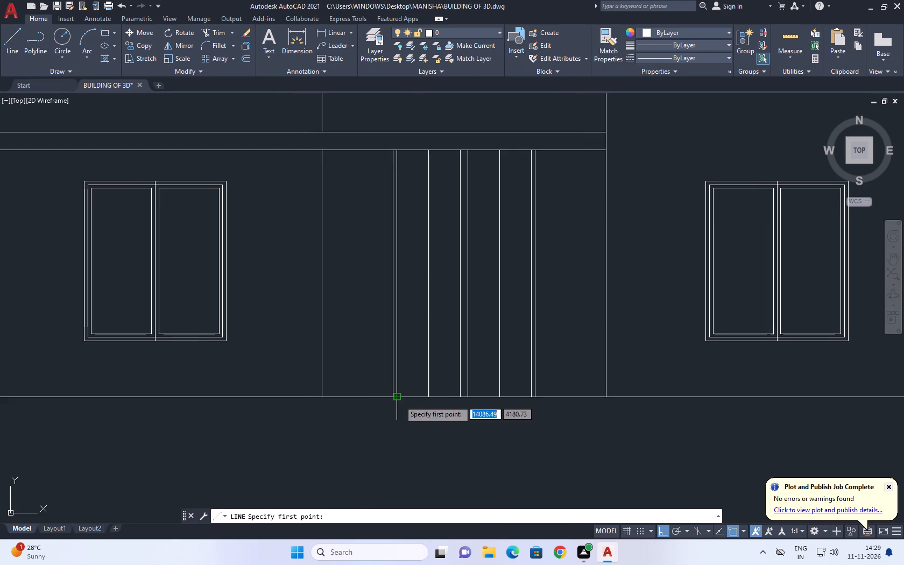
{"action": "left_click", "coordinate": [319, 396]}
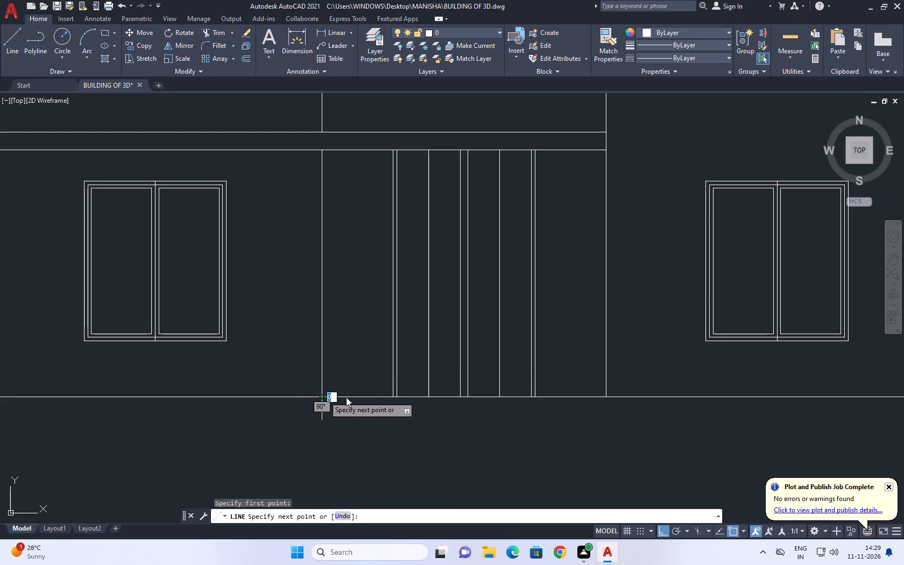
{"action": "left_click", "coordinate": [605, 397]}
{"action": "right_click", "coordinate": [656, 321]}
{"action": "left_click", "coordinate": [705, 335]}
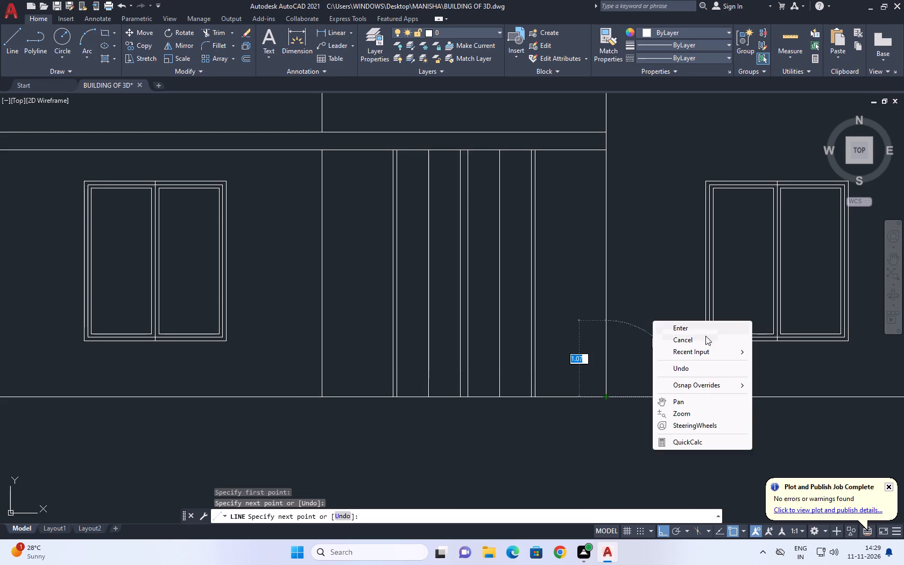
Move the new base line of the middle bay straight up by 0.25.
{"action": "left_click", "coordinate": [566, 395]}
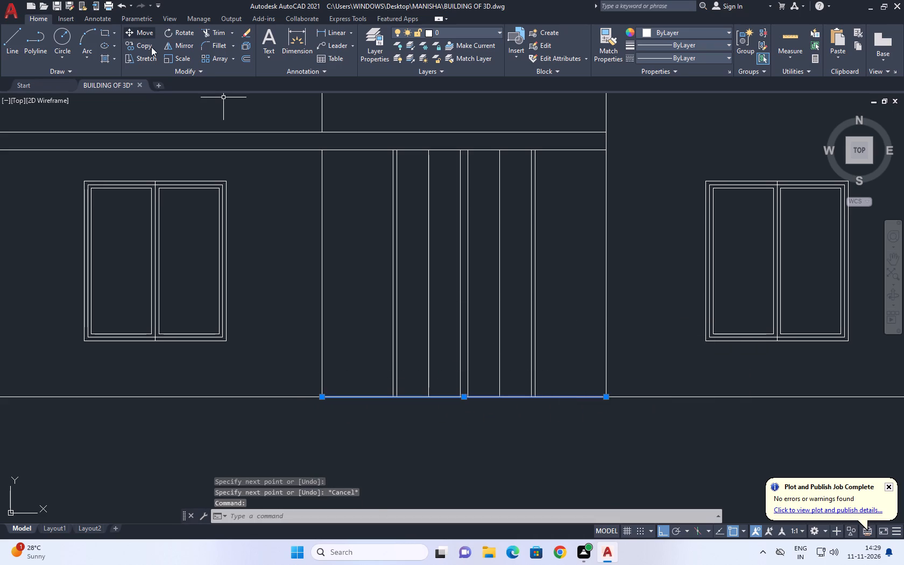
{"action": "left_click", "coordinate": [146, 33]}
{"action": "left_click", "coordinate": [427, 318]}
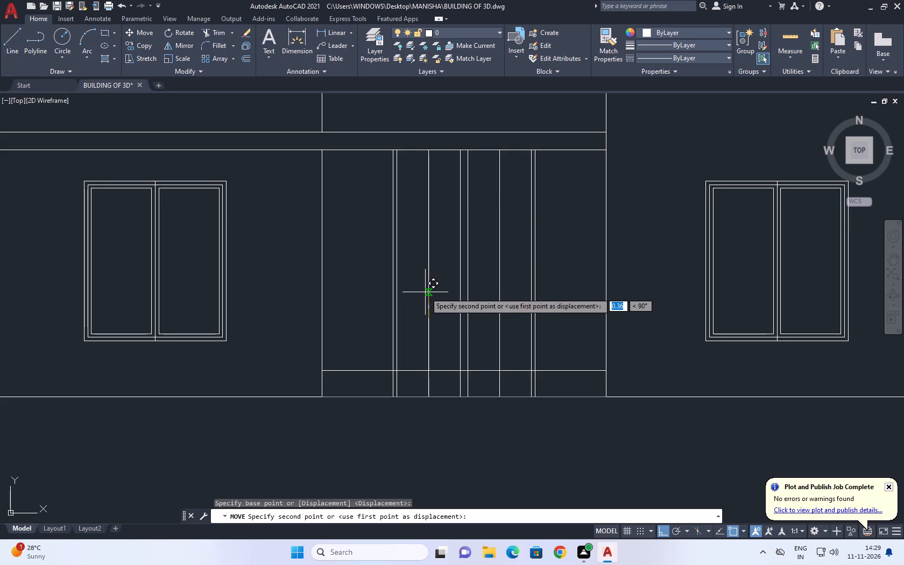
{"action": "type", "text": "0.25"}
{"action": "key", "text": "Return"}
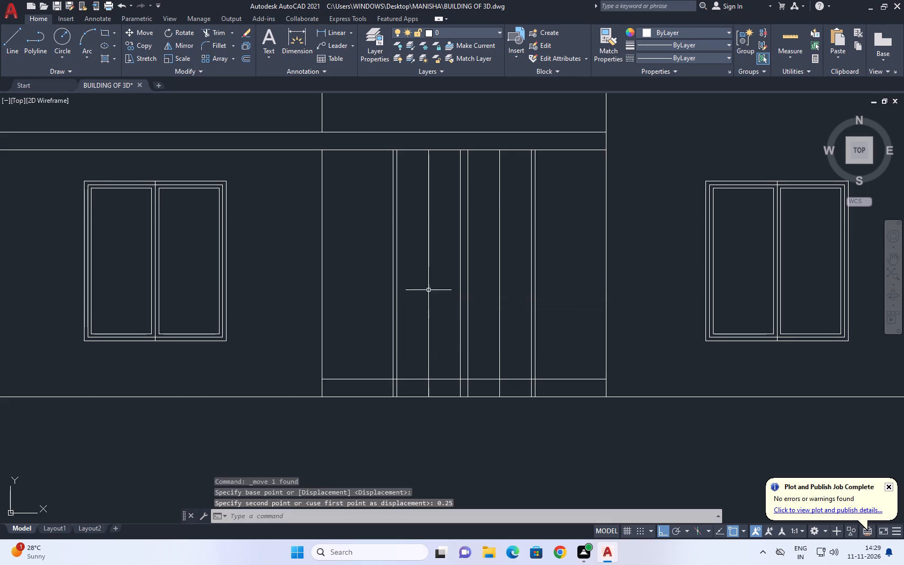
Copy the raised horizontal line in the middle bay straight up by 0.25.
{"action": "left_click", "coordinate": [441, 379]}
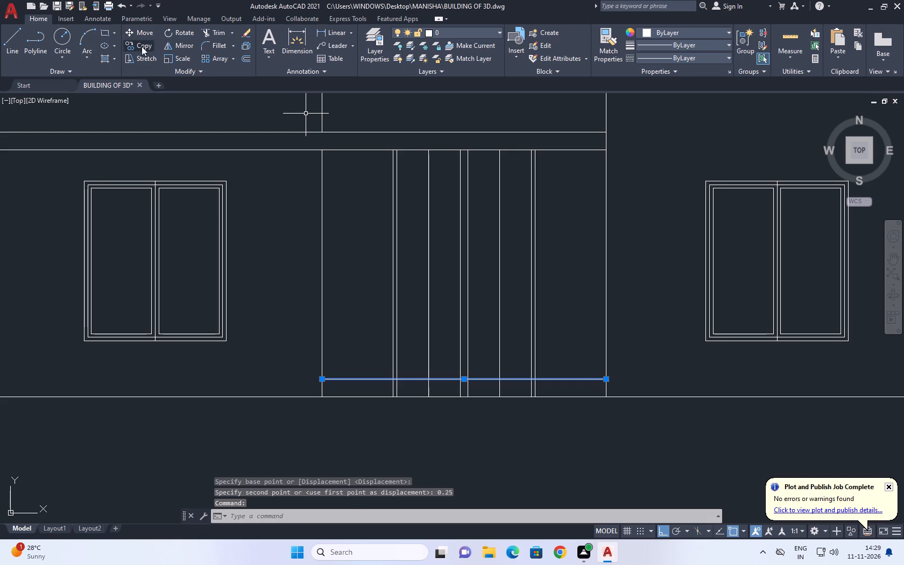
{"action": "left_click", "coordinate": [142, 46]}
{"action": "left_click", "coordinate": [355, 362]}
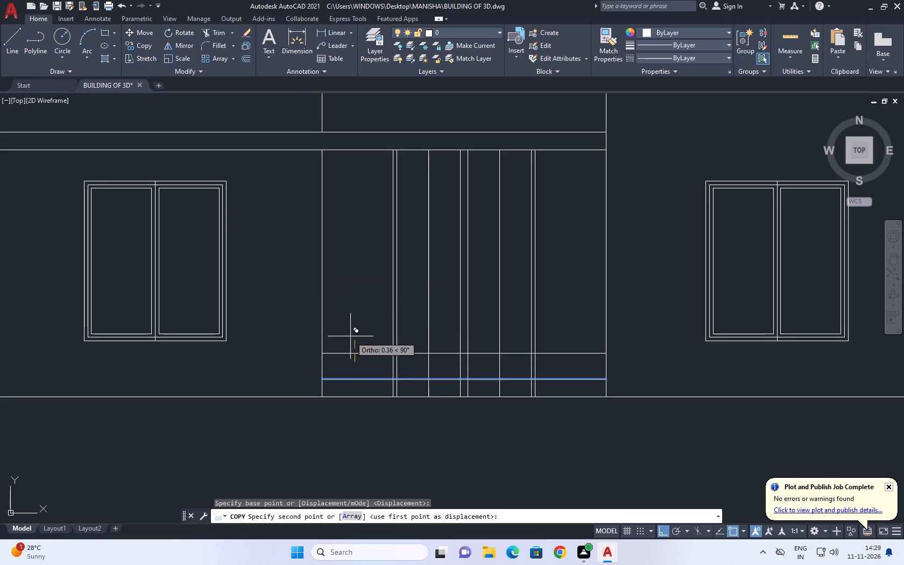
{"action": "type", "text": "0.25"}
{"action": "key", "text": "Return"}
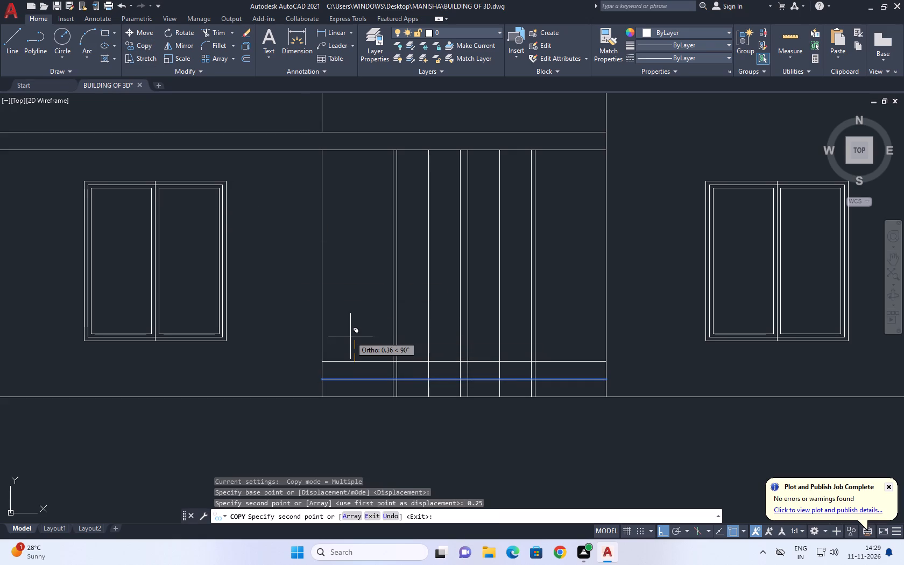
{"action": "right_click", "coordinate": [397, 355]}
{"action": "left_click", "coordinate": [457, 373]}
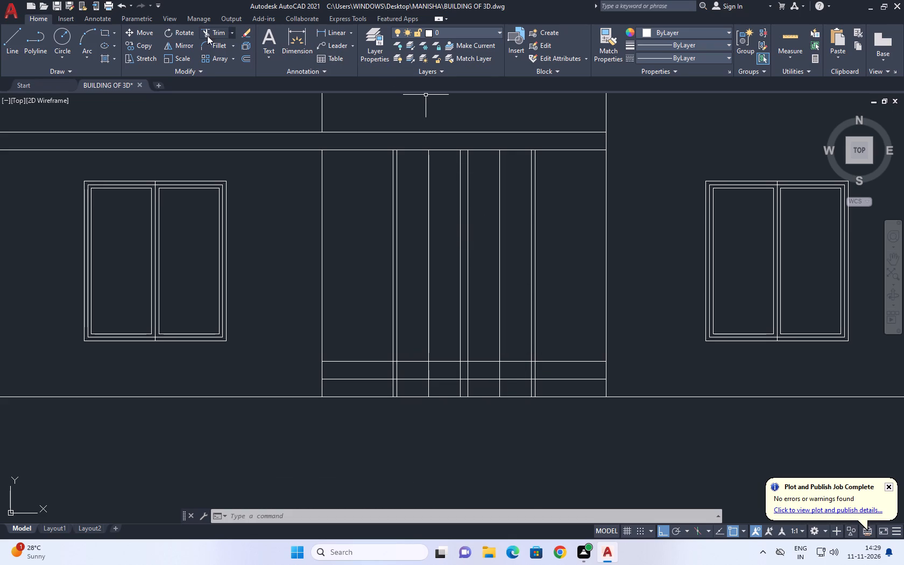
Trim the door's vertical lines out of both step bands at the base of the middle bay.
{"action": "left_click_drag", "start_coordinate": [204, 34], "coordinate": [203, 30]}
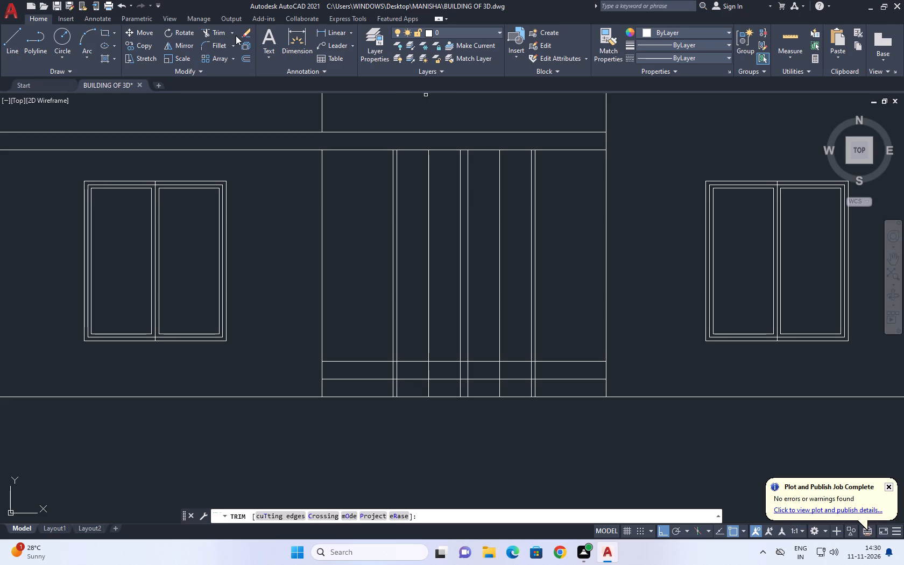
{"action": "middle_click", "coordinate": [246, 41]}
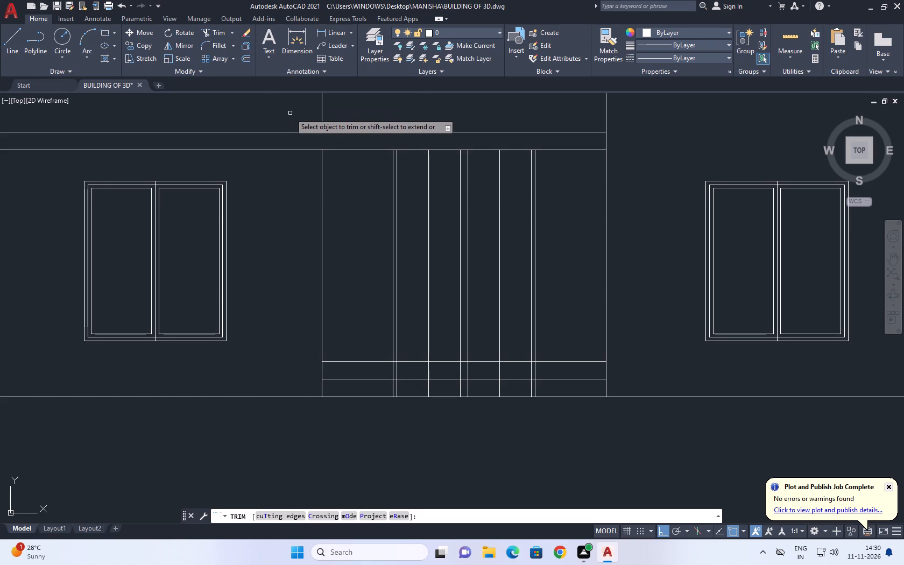
{"action": "scroll", "coordinate": [304, 226], "scroll_direction": "down", "scroll_amount": 1}
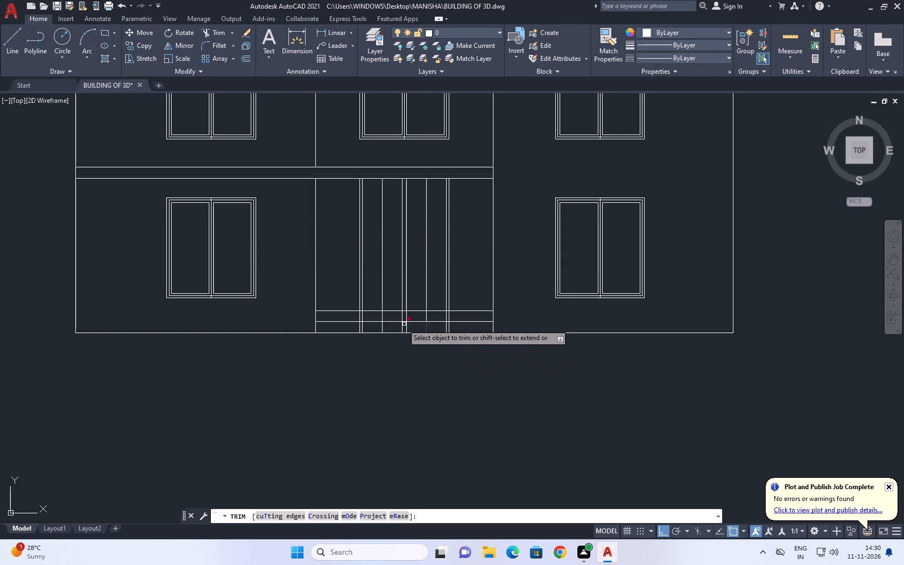
{"action": "scroll", "coordinate": [367, 320], "scroll_direction": "up", "scroll_amount": 1}
{"action": "middle_click_drag", "start_coordinate": [358, 319], "coordinate": [422, 352]}
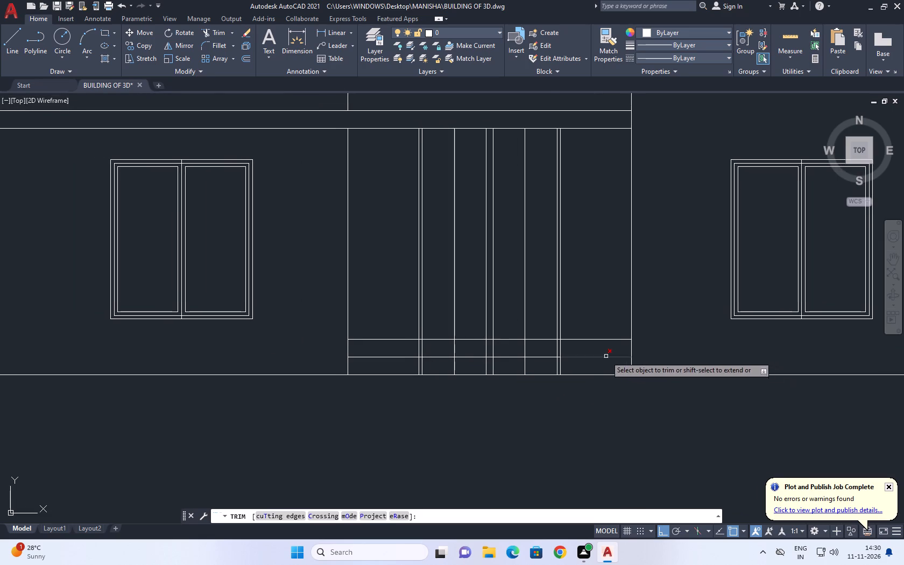
{"action": "scroll", "coordinate": [576, 345], "scroll_direction": "up", "scroll_amount": 1}
{"action": "left_click", "coordinate": [574, 345]}
{"action": "left_click", "coordinate": [290, 347]}
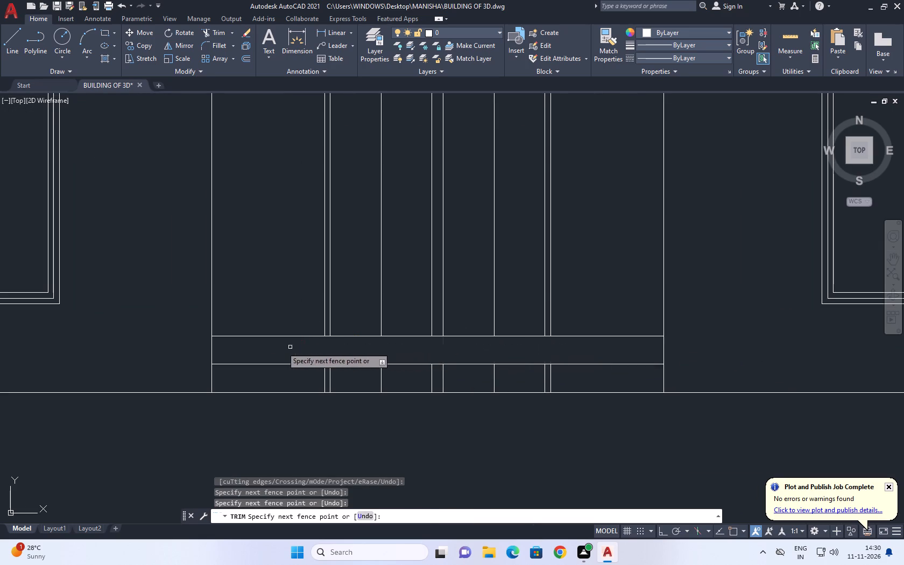
{"action": "left_click", "coordinate": [587, 378]}
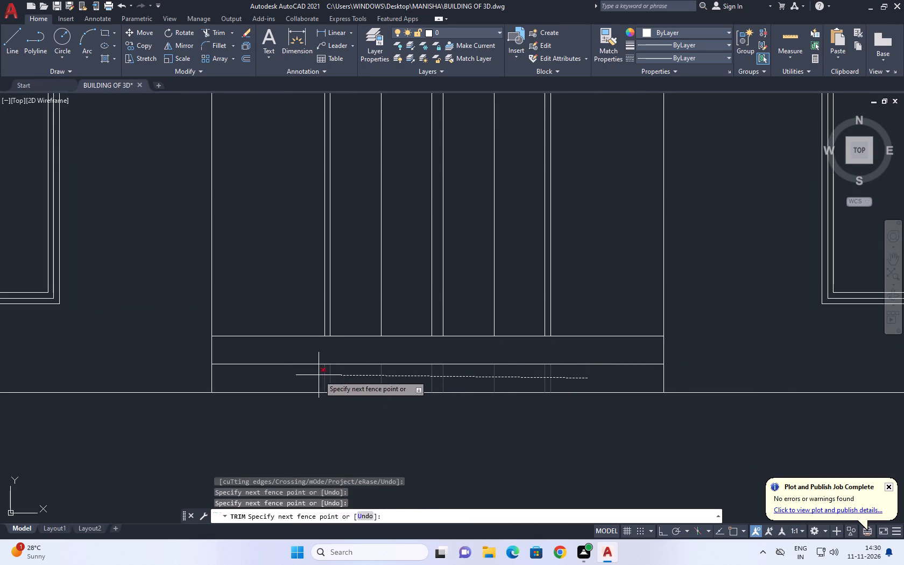
{"action": "left_click", "coordinate": [319, 375]}
{"action": "right_click_drag", "start_coordinate": [639, 276], "coordinate": [634, 276]}
{"action": "left_click", "coordinate": [658, 306]}
{"action": "left_click", "coordinate": [662, 298]}
Draw a horizontal line across the door's vertical lines, slightly below the floor band, from the outer left vertical past the outer right one.
{"action": "scroll", "coordinate": [661, 320], "scroll_direction": "down", "scroll_amount": 2}
{"action": "middle_click_drag", "start_coordinate": [604, 286], "coordinate": [627, 361]}
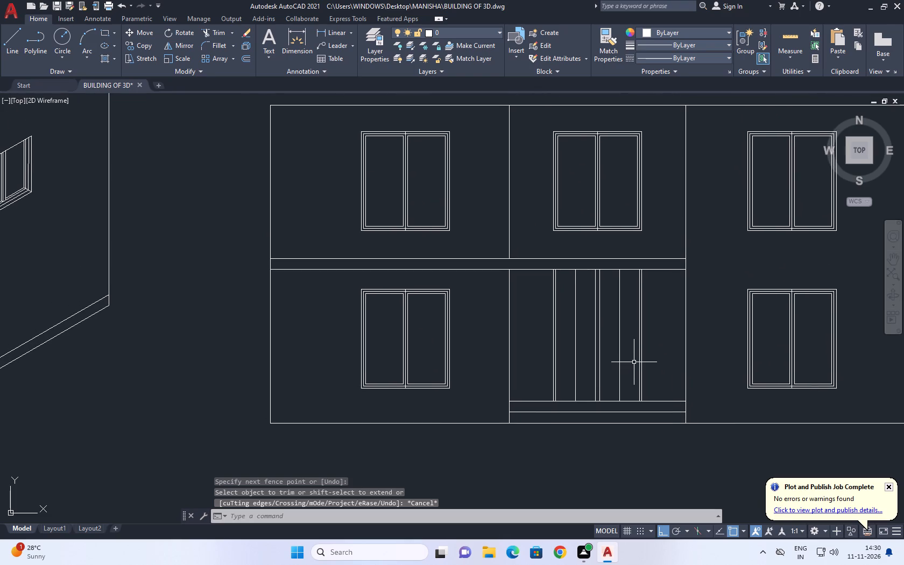
{"action": "middle_click_drag", "start_coordinate": [640, 294], "coordinate": [651, 314]}
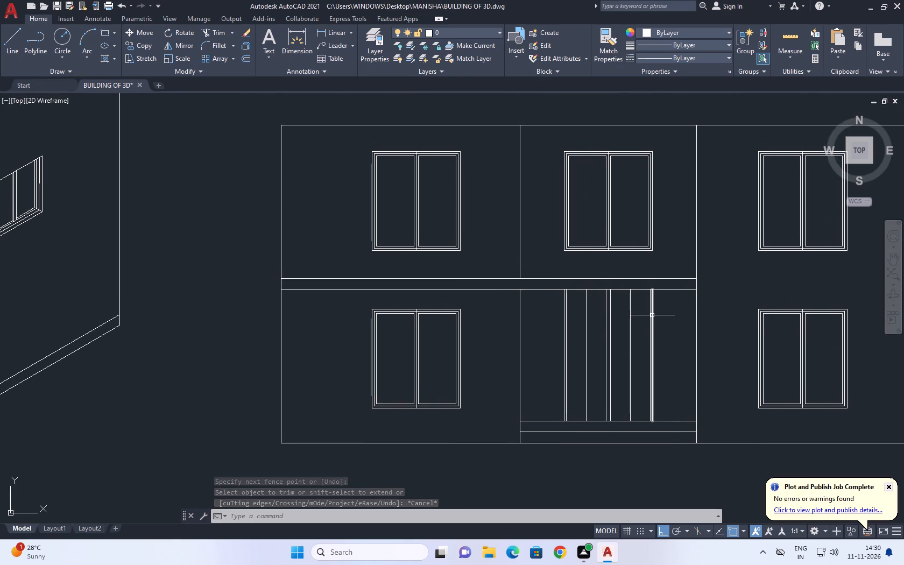
{"action": "left_click", "coordinate": [17, 43]}
{"action": "scroll", "coordinate": [563, 300], "scroll_direction": "up", "scroll_amount": 2}
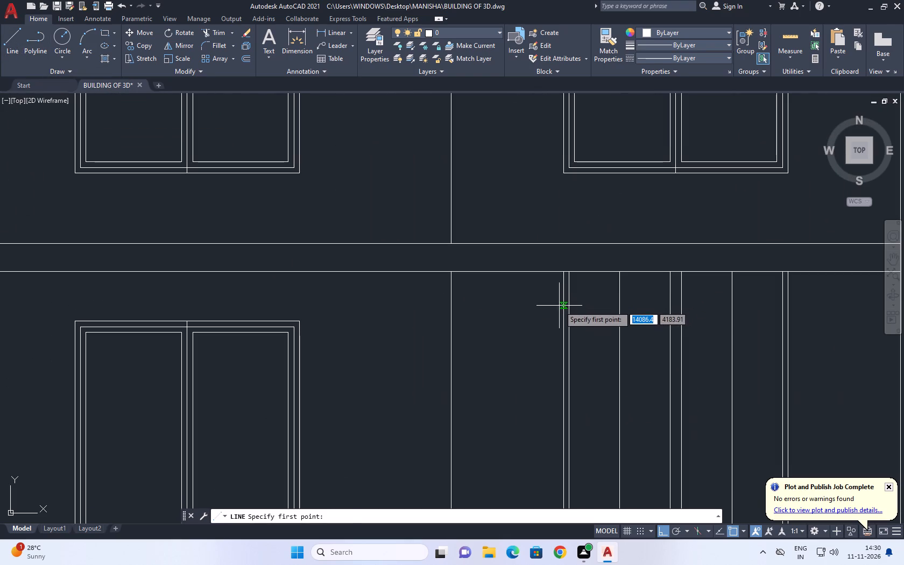
{"action": "left_click", "coordinate": [561, 307]}
{"action": "middle_click_drag", "start_coordinate": [743, 307], "coordinate": [526, 295]}
{"action": "left_click_drag", "start_coordinate": [617, 287], "coordinate": [617, 292]}
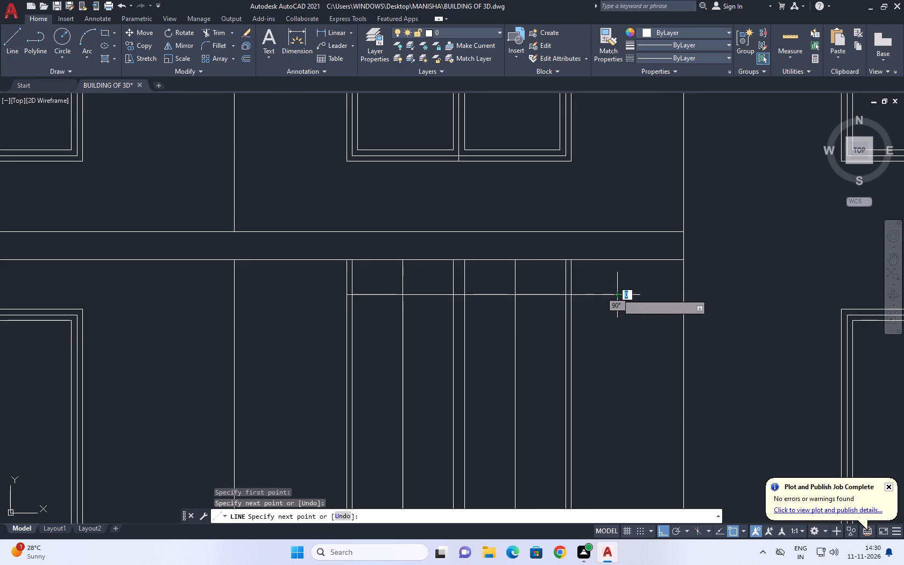
{"action": "right_click", "coordinate": [617, 287]}
{"action": "left_click", "coordinate": [656, 298]}
Trim the vertical stubs above the door's new top line and the part of that line overhanging its right side.
{"action": "left_click", "coordinate": [207, 29]}
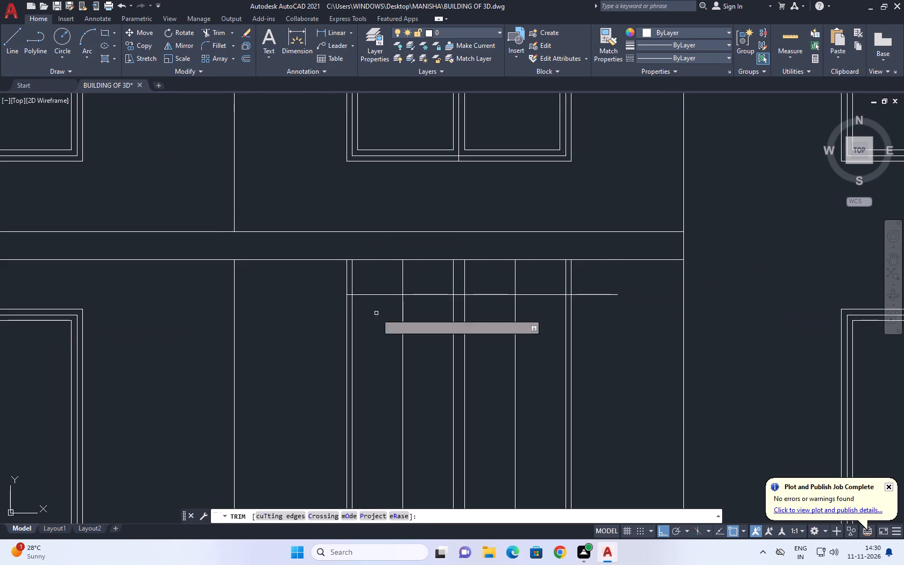
{"action": "left_click", "coordinate": [598, 274]}
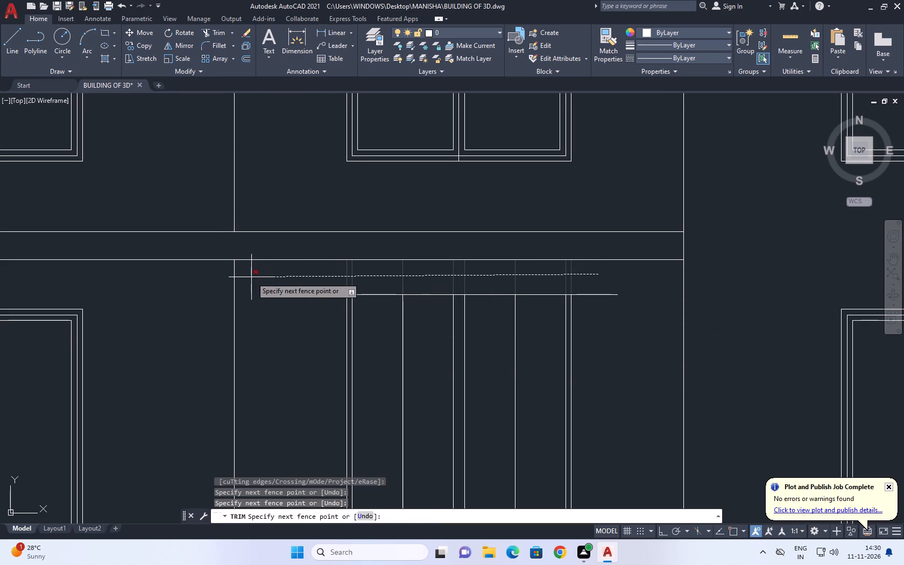
{"action": "left_click", "coordinate": [252, 277]}
{"action": "left_click", "coordinate": [594, 285]}
{"action": "left_click", "coordinate": [601, 348]}
{"action": "right_click", "coordinate": [608, 318]}
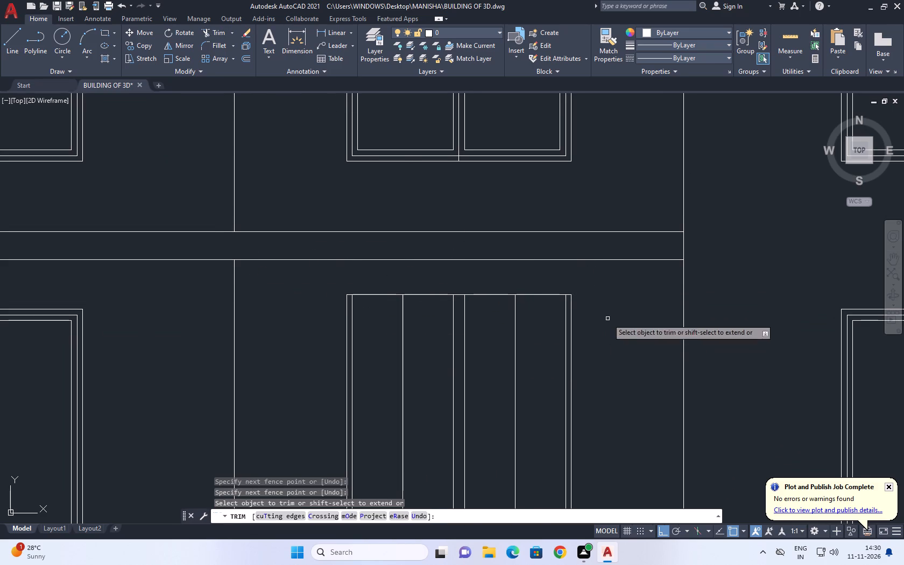
{"action": "left_click", "coordinate": [656, 334]}
Copy the door's top line straight down by 0.05.
{"action": "middle_click_drag", "start_coordinate": [581, 310], "coordinate": [594, 340]}
{"action": "left_click", "coordinate": [537, 323]}
{"action": "left_click", "coordinate": [536, 337]}
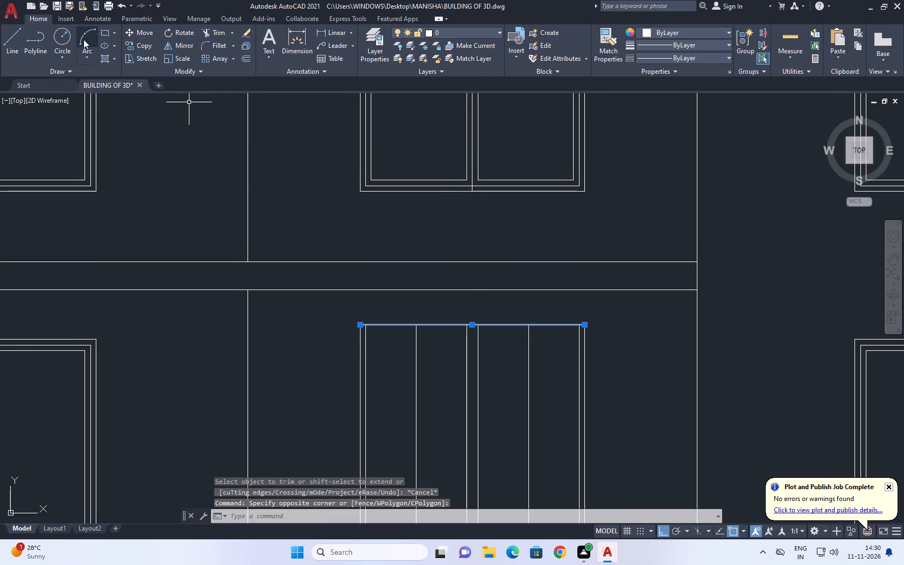
{"action": "left_click", "coordinate": [144, 41]}
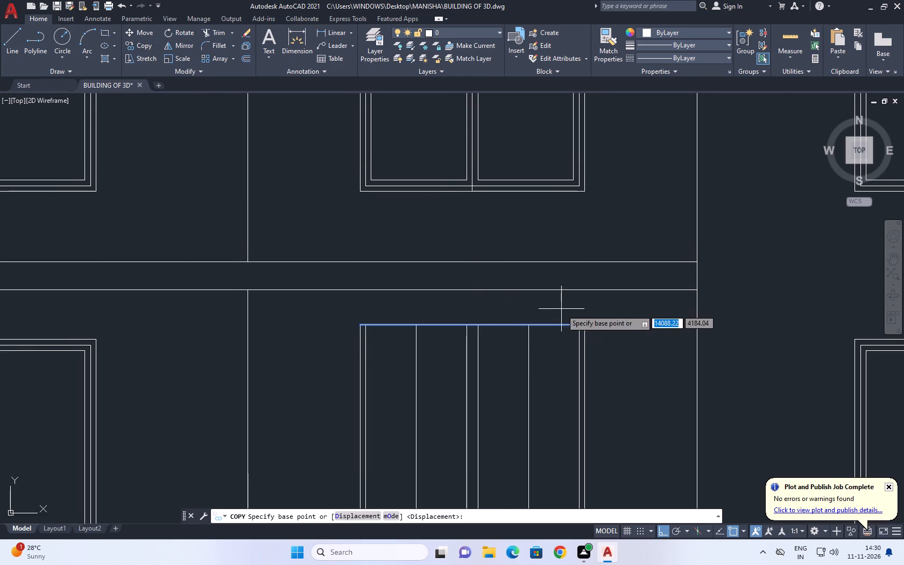
{"action": "scroll", "coordinate": [563, 314], "scroll_direction": "up", "scroll_amount": 1}
{"action": "left_click", "coordinate": [580, 326]}
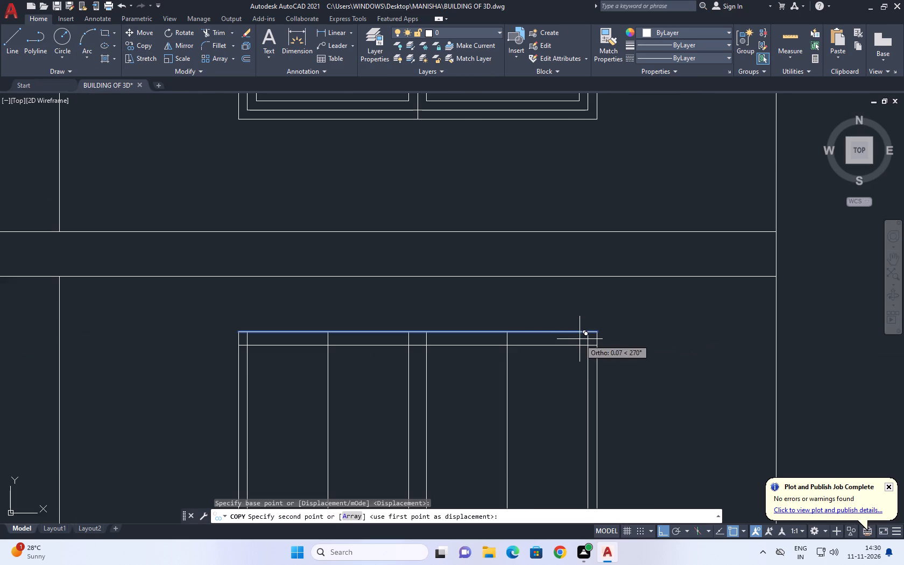
{"action": "type", "text": "0.05"}
{"action": "key", "text": "Return"}
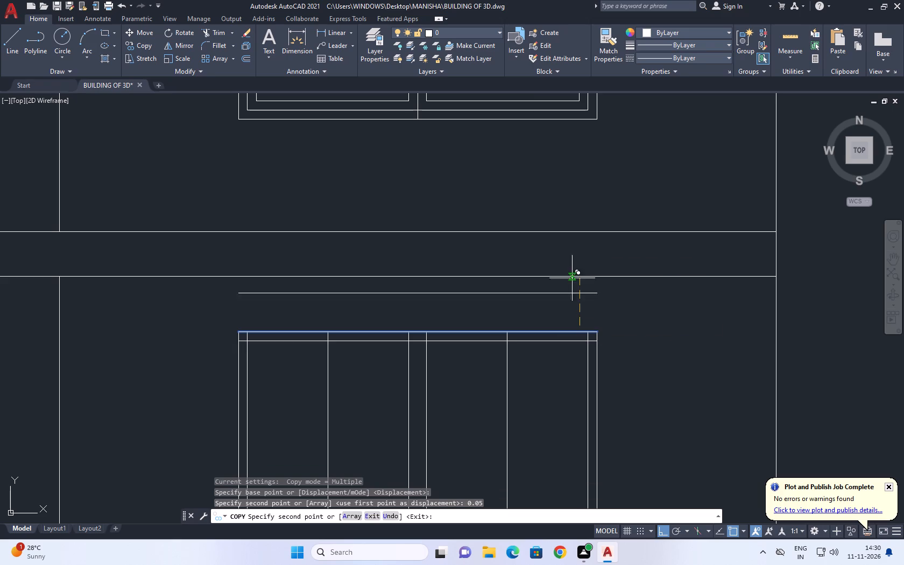
{"action": "right_click", "coordinate": [578, 232]}
{"action": "left_click", "coordinate": [604, 245]}
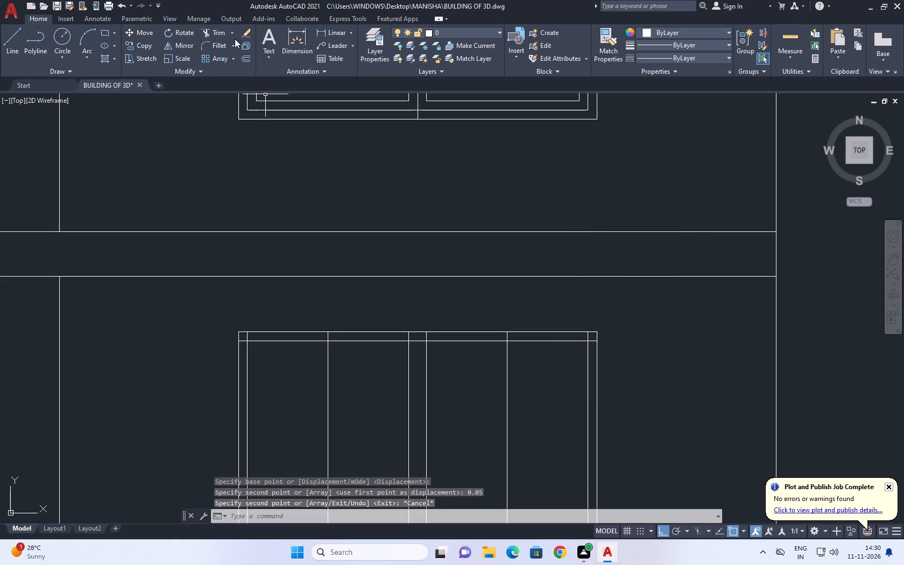
Trim the door frame's upper left inner corner and the left leaf's middle line above the inner top line.
{"action": "left_click", "coordinate": [215, 31]}
{"action": "scroll", "coordinate": [247, 347], "scroll_direction": "up", "scroll_amount": 4}
{"action": "left_click", "coordinate": [221, 343]}
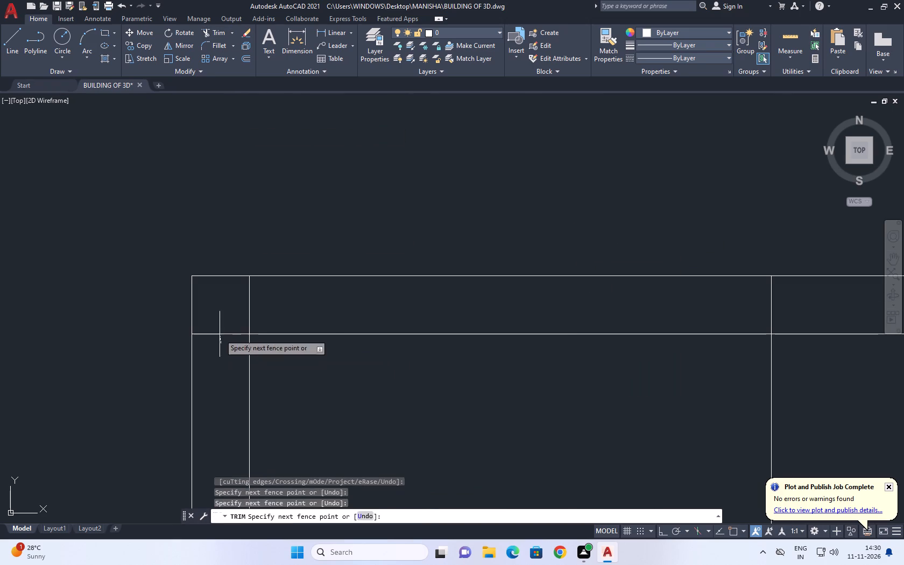
{"action": "left_click", "coordinate": [245, 303]}
{"action": "left_click", "coordinate": [246, 303]}
{"action": "left_click", "coordinate": [260, 301]}
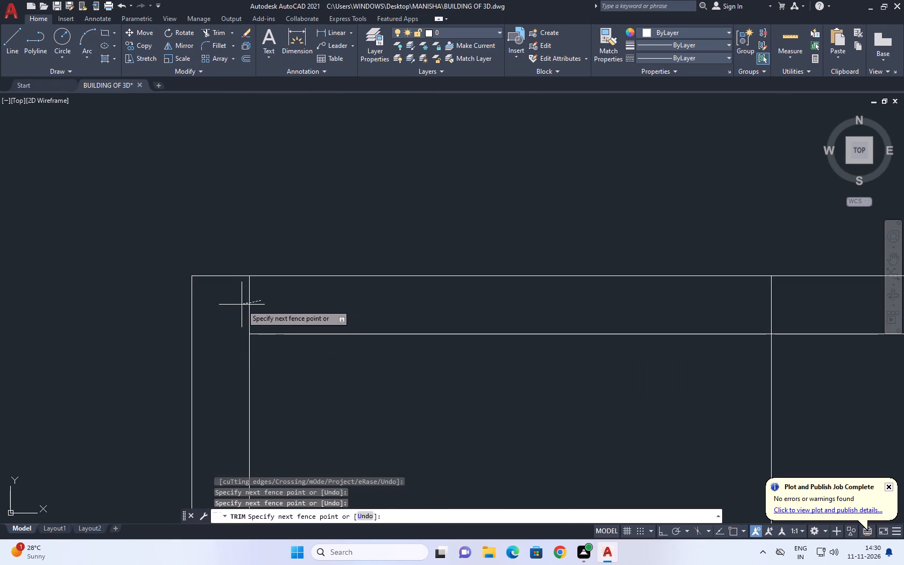
{"action": "left_click_drag", "start_coordinate": [231, 305], "coordinate": [223, 305]}
{"action": "scroll", "coordinate": [313, 308], "scroll_direction": "down", "scroll_amount": 1}
{"action": "middle_click_drag", "start_coordinate": [489, 342], "coordinate": [443, 330]}
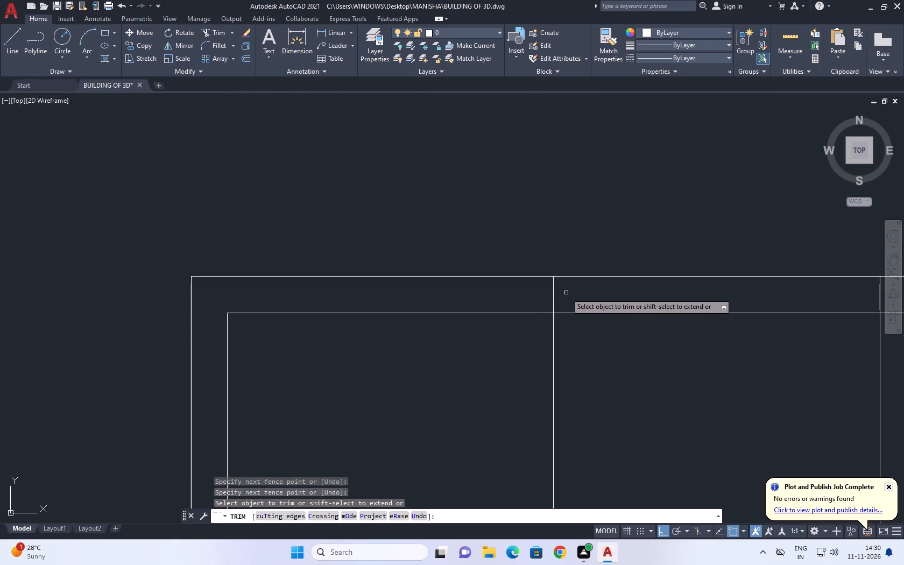
{"action": "left_click_drag", "start_coordinate": [564, 293], "coordinate": [553, 288]}
{"action": "left_click_drag", "start_coordinate": [520, 288], "coordinate": [491, 286]}
{"action": "left_click", "coordinate": [557, 289]}
{"action": "left_click", "coordinate": [534, 287]}
Trim the remaining vertical lines between the door's two top lines and clean up the frame's upper right inner corner.
{"action": "scroll", "coordinate": [472, 284], "scroll_direction": "down", "scroll_amount": 3}
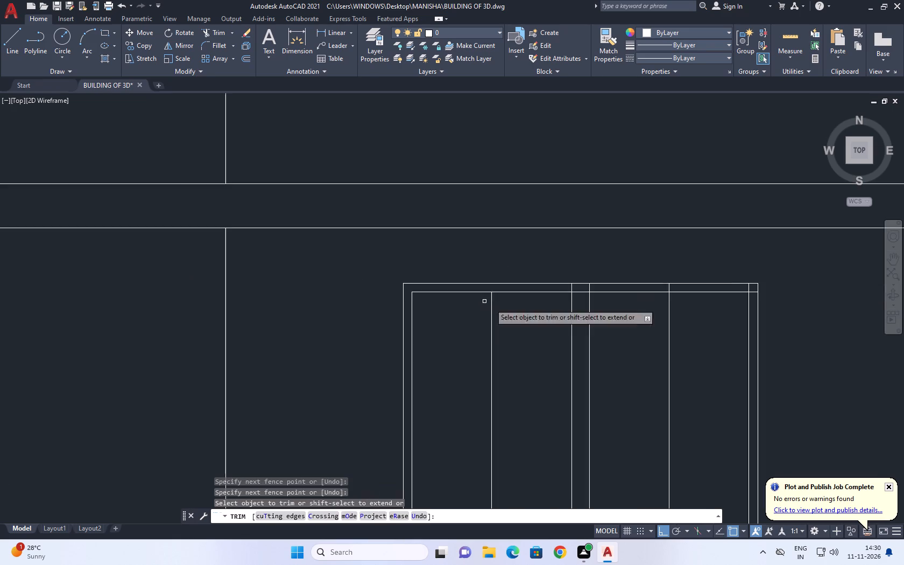
{"action": "scroll", "coordinate": [496, 306], "scroll_direction": "down", "scroll_amount": 4}
{"action": "middle_click_drag", "start_coordinate": [637, 320], "coordinate": [629, 310]}
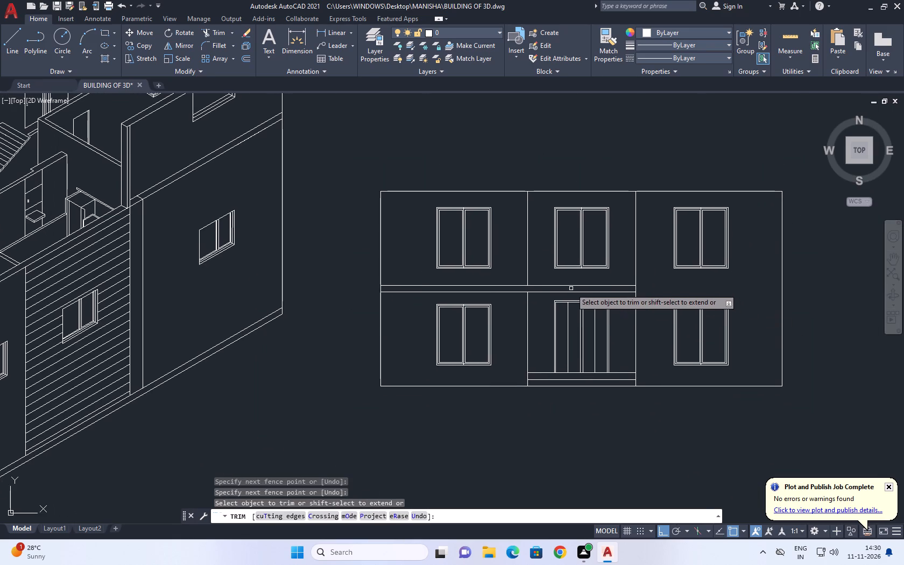
{"action": "scroll", "coordinate": [599, 301], "scroll_direction": "up", "scroll_amount": 6}
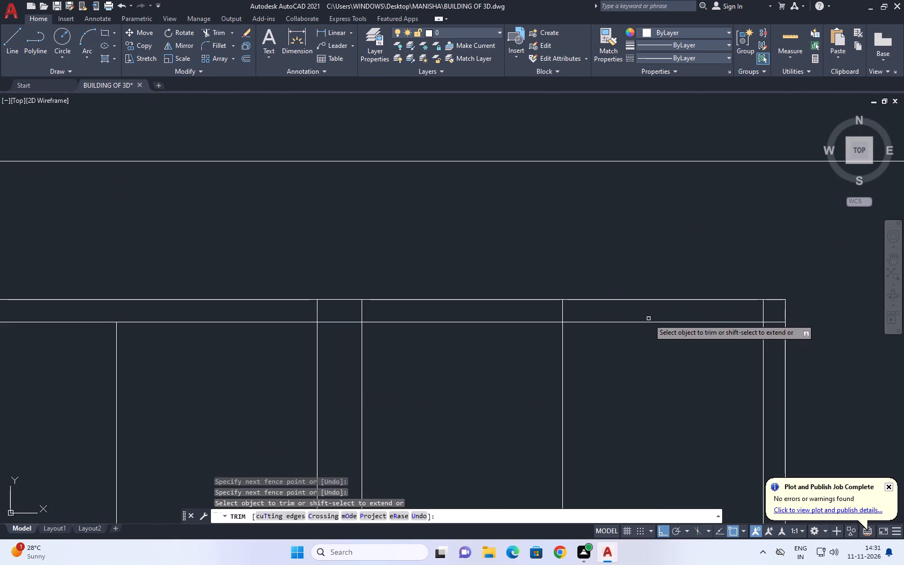
{"action": "left_click", "coordinate": [276, 310]}
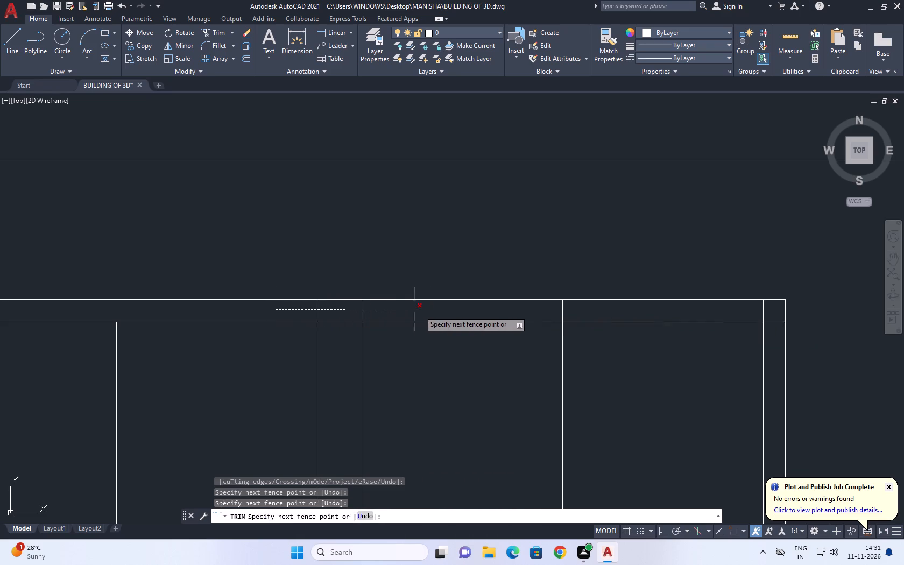
{"action": "left_click", "coordinate": [582, 308]}
{"action": "middle_click_drag", "start_coordinate": [710, 312], "coordinate": [586, 295]}
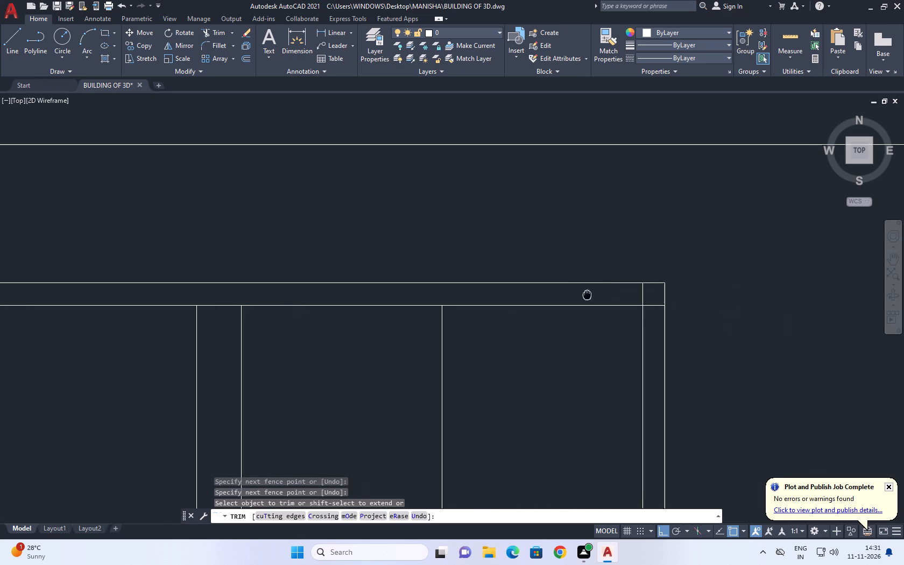
{"action": "middle_click_drag", "start_coordinate": [586, 295], "coordinate": [575, 295]}
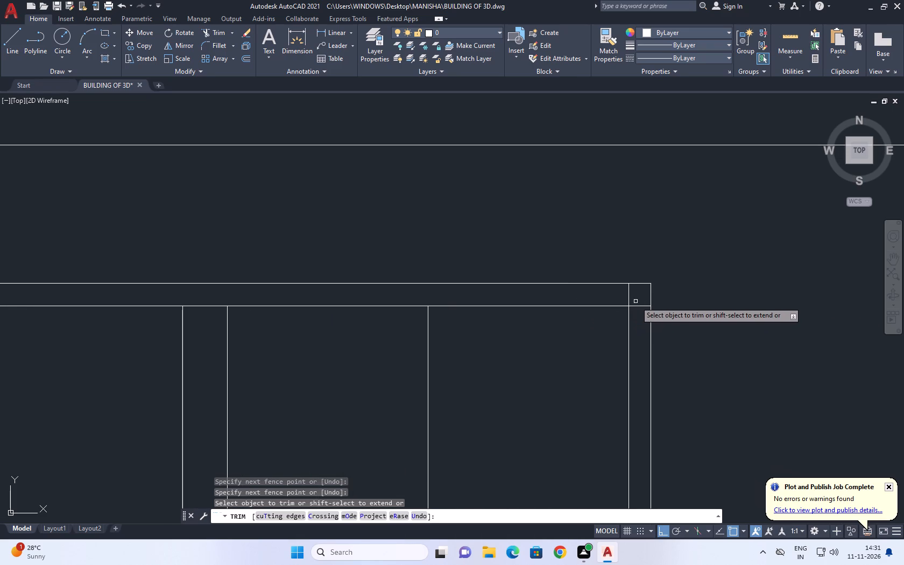
{"action": "scroll", "coordinate": [635, 301], "scroll_direction": "up", "scroll_amount": 2}
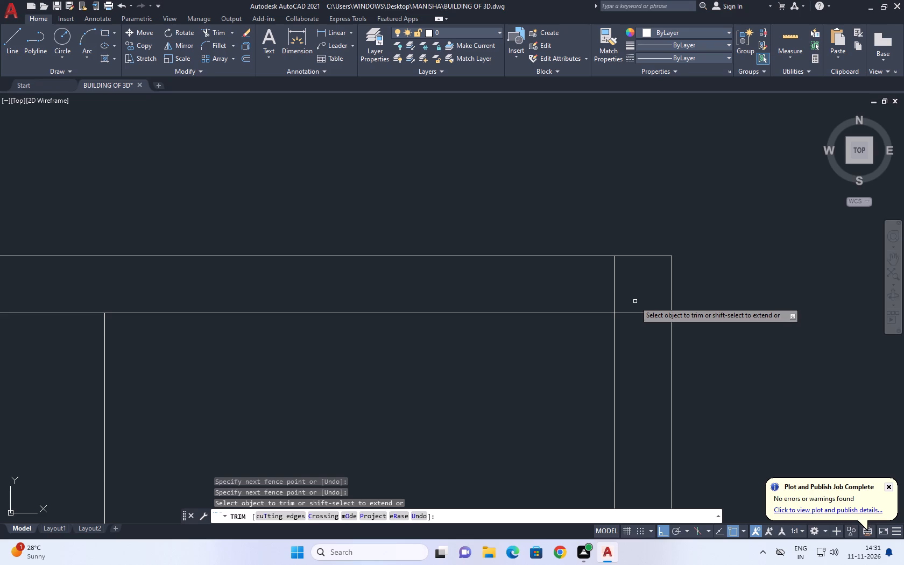
{"action": "left_click", "coordinate": [589, 275]}
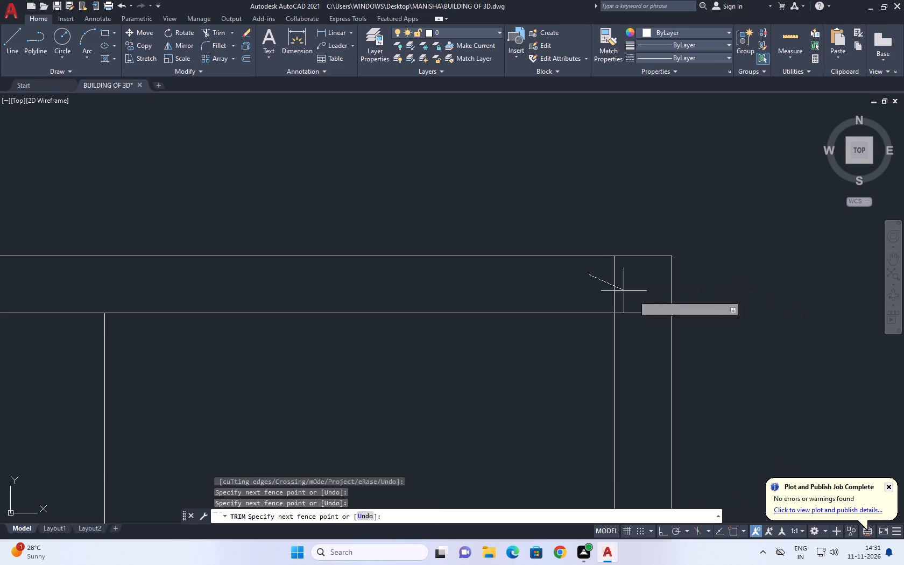
{"action": "left_click_drag", "start_coordinate": [662, 324], "coordinate": [656, 323]}
{"action": "right_click", "coordinate": [543, 139]}
{"action": "left_click", "coordinate": [581, 161]}
Copy the middle line of the door's right leaf 0.05 to the left.
{"action": "scroll", "coordinate": [546, 208], "scroll_direction": "down", "scroll_amount": 2}
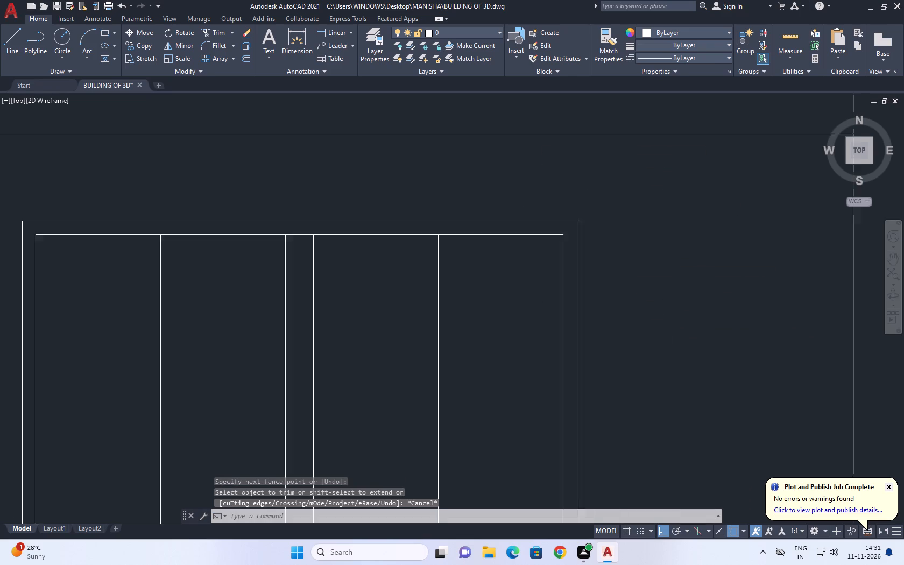
{"action": "scroll", "coordinate": [546, 210], "scroll_direction": "down", "scroll_amount": 6}
{"action": "middle_click_drag", "start_coordinate": [580, 242], "coordinate": [585, 245]}
{"action": "scroll", "coordinate": [590, 243], "scroll_direction": "up", "scroll_amount": 1}
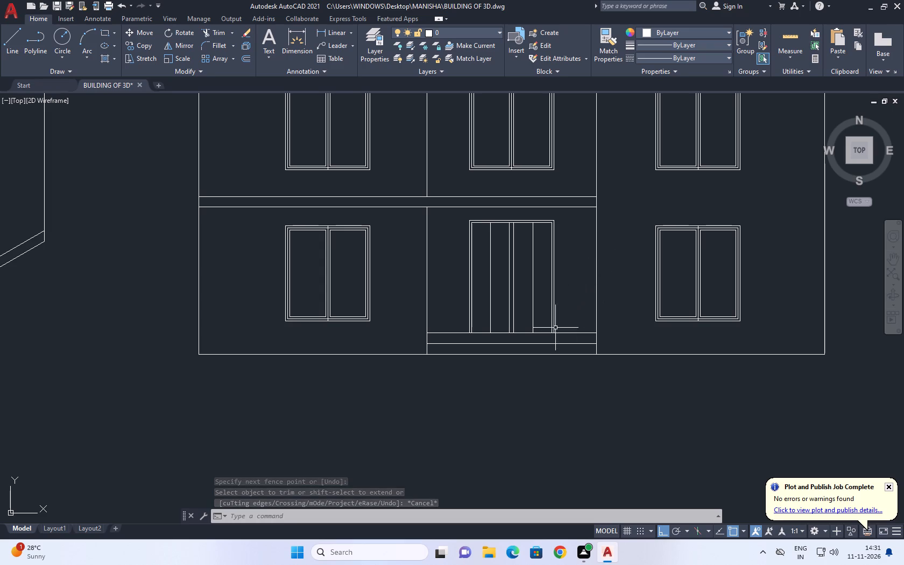
{"action": "scroll", "coordinate": [536, 311], "scroll_direction": "up", "scroll_amount": 2}
{"action": "middle_click_drag", "start_coordinate": [517, 184], "coordinate": [526, 211]}
{"action": "scroll", "coordinate": [517, 184], "scroll_direction": "up", "scroll_amount": 1}
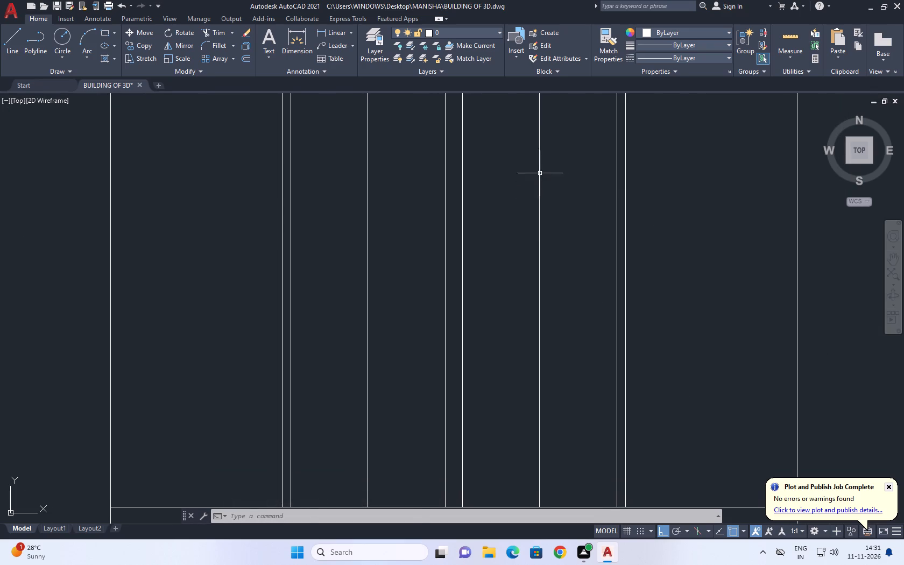
{"action": "left_click", "coordinate": [562, 168]}
{"action": "left_click_drag", "start_coordinate": [536, 198], "coordinate": [532, 203]}
{"action": "scroll", "coordinate": [566, 197], "scroll_direction": "down", "scroll_amount": 1}
{"action": "middle_click_drag", "start_coordinate": [572, 211], "coordinate": [578, 245]}
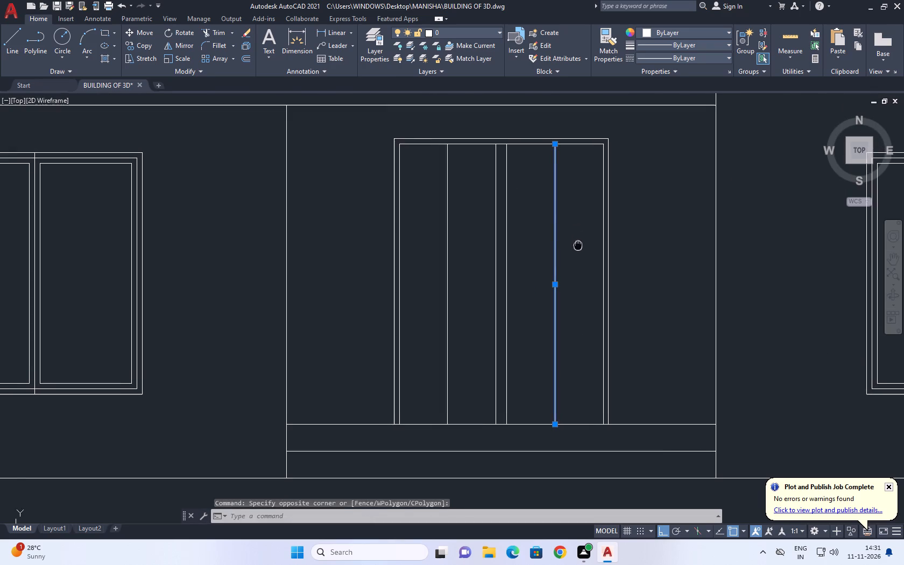
{"action": "scroll", "coordinate": [512, 208], "scroll_direction": "up", "scroll_amount": 1}
{"action": "left_click", "coordinate": [143, 44]}
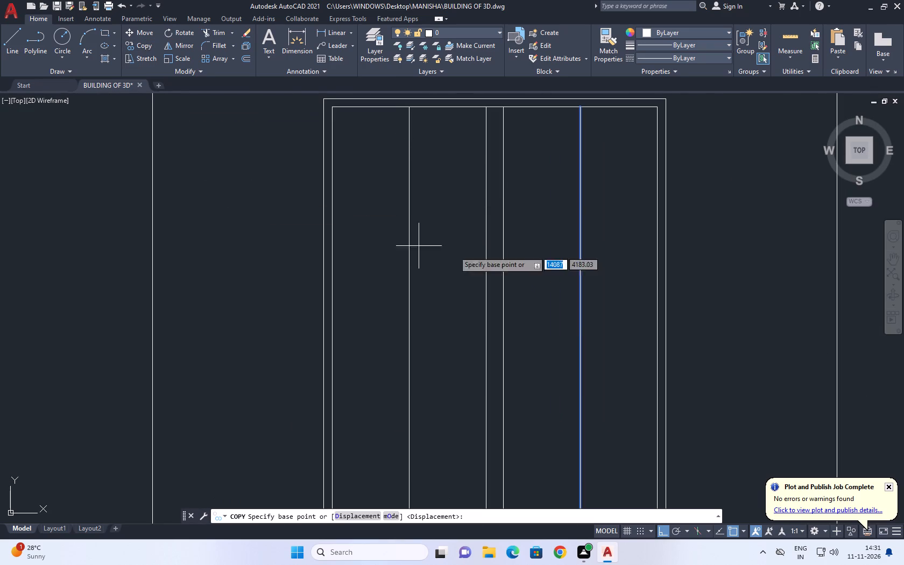
{"action": "left_click", "coordinate": [555, 224]}
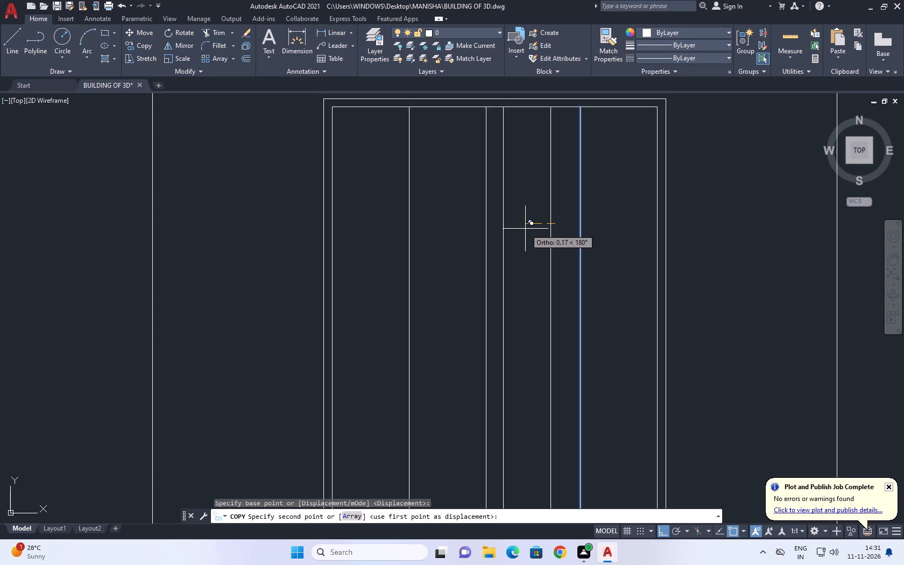
{"action": "type", "text": "0.25"}
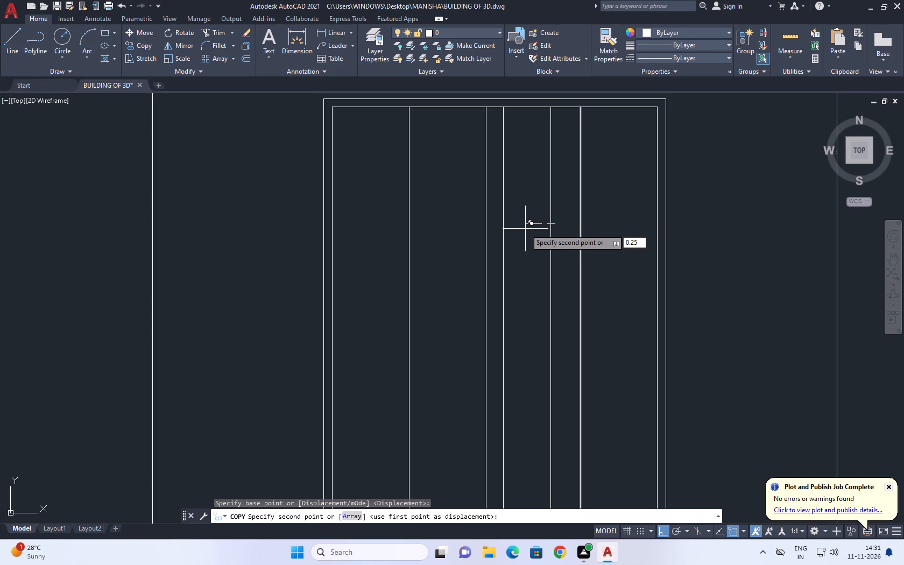
{"action": "key", "text": "BackSpace"}
{"action": "key", "text": "BackSpace"}
{"action": "type", "text": "05"}
{"action": "key", "text": "Return"}
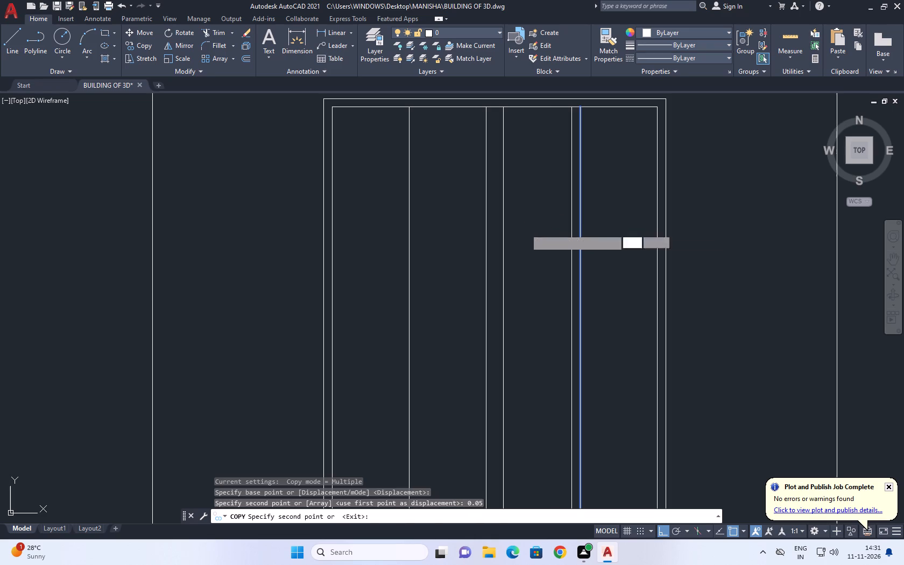
{"action": "right_click", "coordinate": [602, 255]}
{"action": "left_click", "coordinate": [639, 266]}
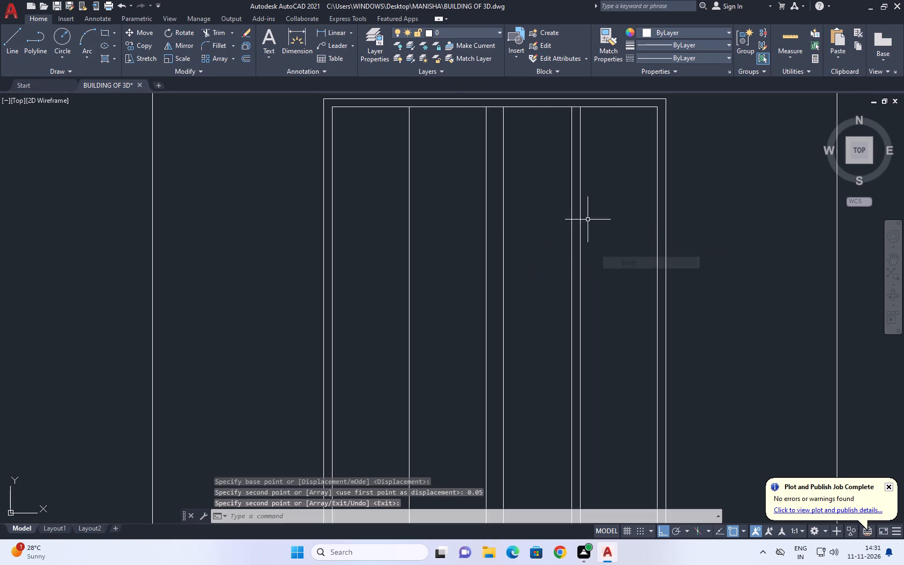
Copy the right-hand line of the door's central pair 0.05 to the left.
{"action": "scroll", "coordinate": [507, 156], "scroll_direction": "down", "scroll_amount": 2}
{"action": "middle_click_drag", "start_coordinate": [494, 317], "coordinate": [503, 322]}
{"action": "scroll", "coordinate": [503, 322], "scroll_direction": "up", "scroll_amount": 1}
{"action": "left_click", "coordinate": [523, 278]}
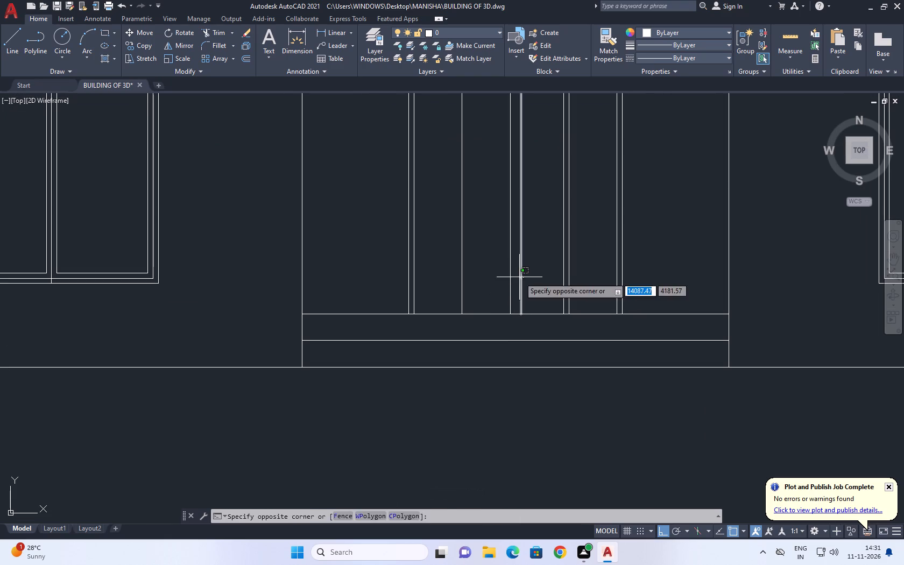
{"action": "left_click", "coordinate": [517, 273]}
{"action": "left_click", "coordinate": [133, 42]}
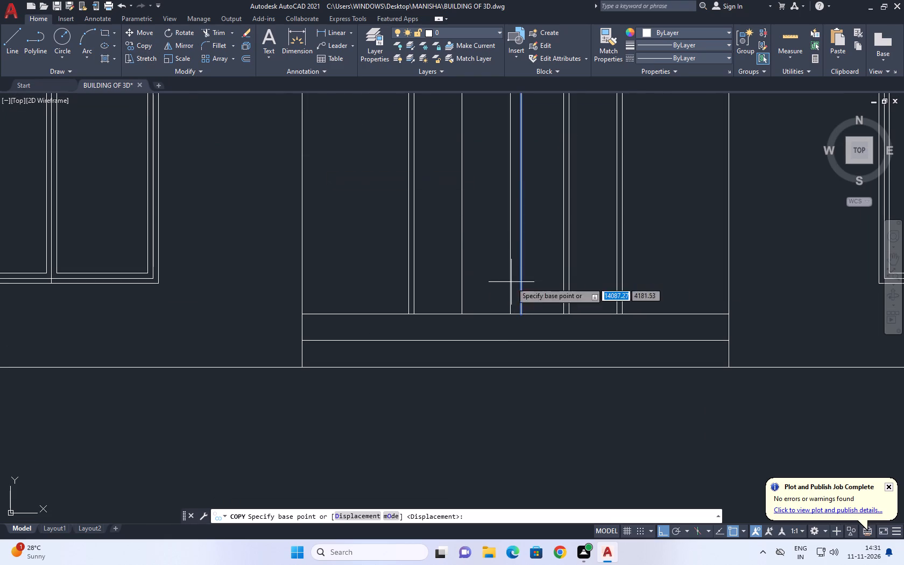
{"action": "middle_click_drag", "start_coordinate": [559, 245], "coordinate": [591, 318]}
{"action": "scroll", "coordinate": [550, 230], "scroll_direction": "up", "scroll_amount": 2}
{"action": "left_click", "coordinate": [552, 229]}
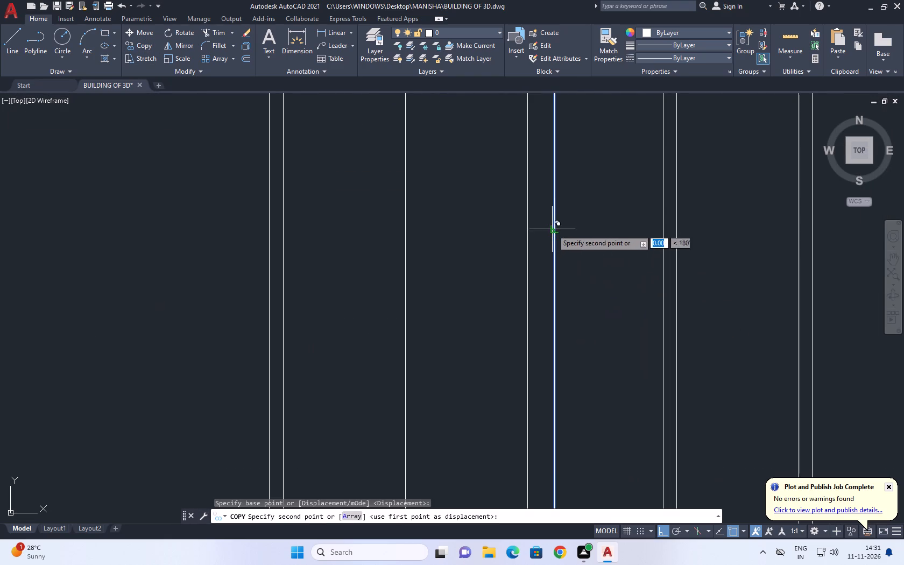
{"action": "type", "text": "0.25"}
{"action": "key", "text": "BackSpace"}
{"action": "key", "text": "BackSpace"}
{"action": "type", "text": "05"}
{"action": "key", "text": "Return"}
{"action": "right_click", "coordinate": [470, 288]}
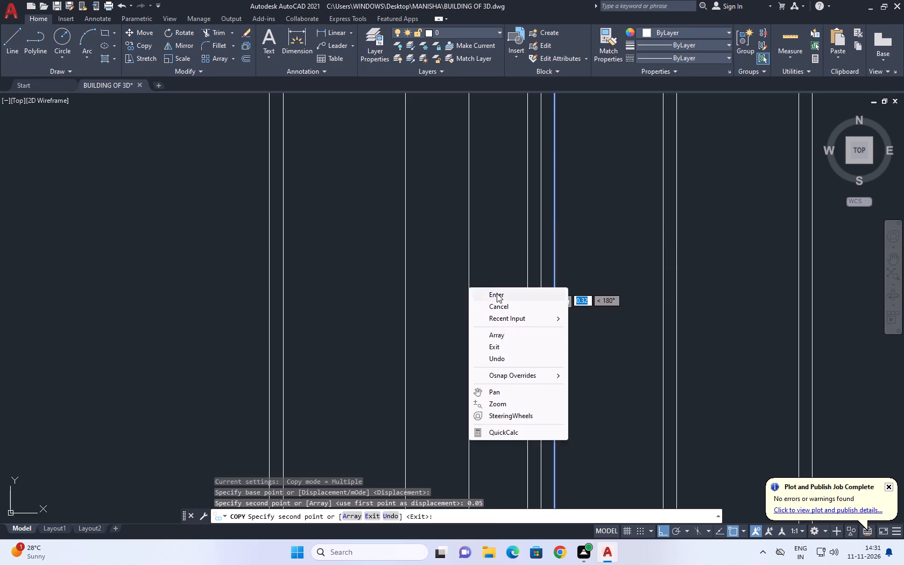
{"action": "left_click", "coordinate": [499, 305]}
Erase the leftmost of the three central vertical lines in the door.
{"action": "left_click", "coordinate": [541, 275]}
{"action": "right_click", "coordinate": [525, 281]}
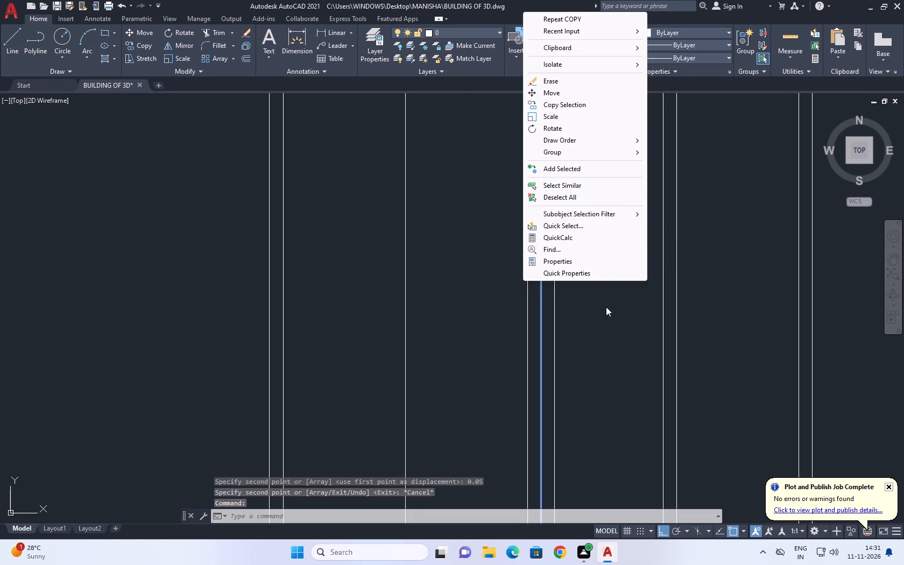
{"action": "left_click", "coordinate": [582, 196]}
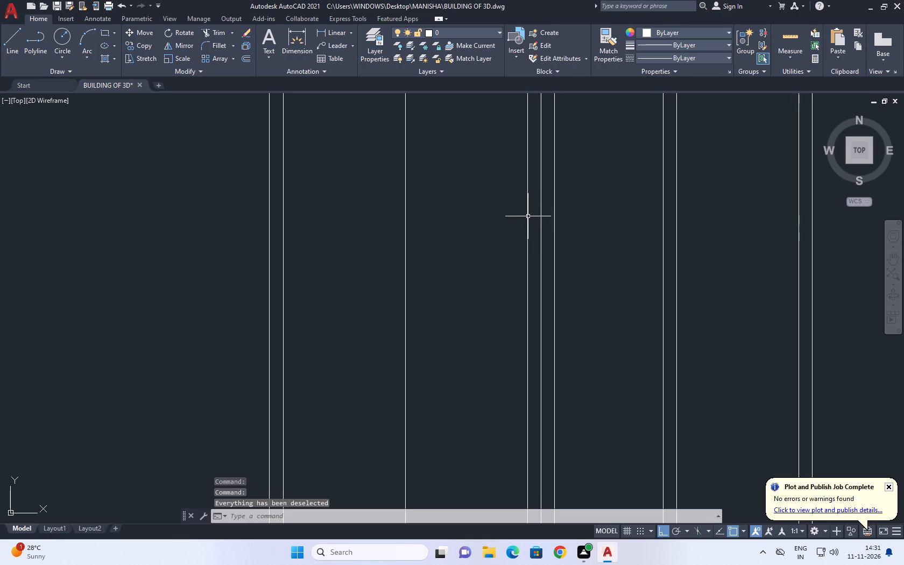
{"action": "left_click", "coordinate": [528, 216]}
{"action": "right_click_drag", "start_coordinate": [485, 211], "coordinate": [475, 204]}
{"action": "left_click", "coordinate": [522, 277]}
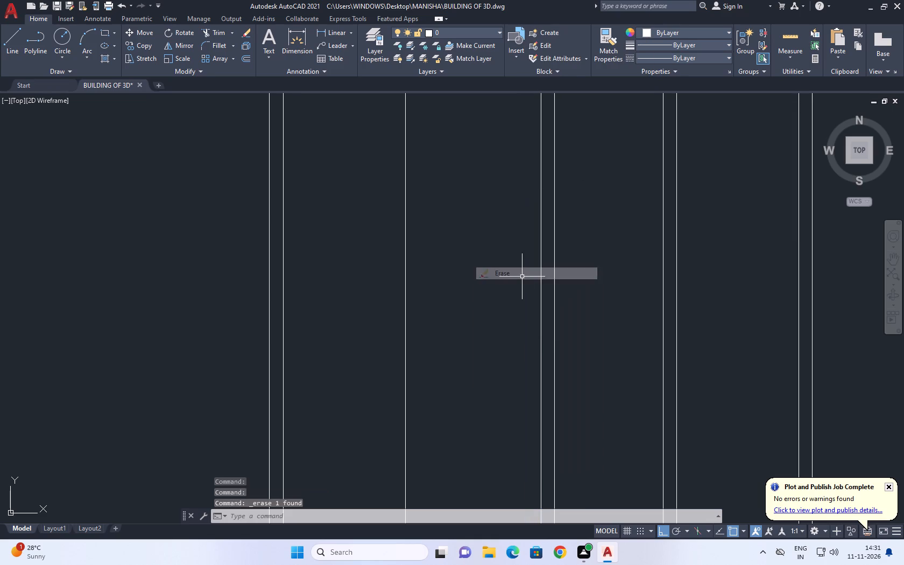
Erase the single middle line of the door's left leaf.
{"action": "scroll", "coordinate": [497, 279], "scroll_direction": "down", "scroll_amount": 3}
{"action": "scroll", "coordinate": [600, 299], "scroll_direction": "down", "scroll_amount": 1}
{"action": "middle_click_drag", "start_coordinate": [585, 295], "coordinate": [582, 295]}
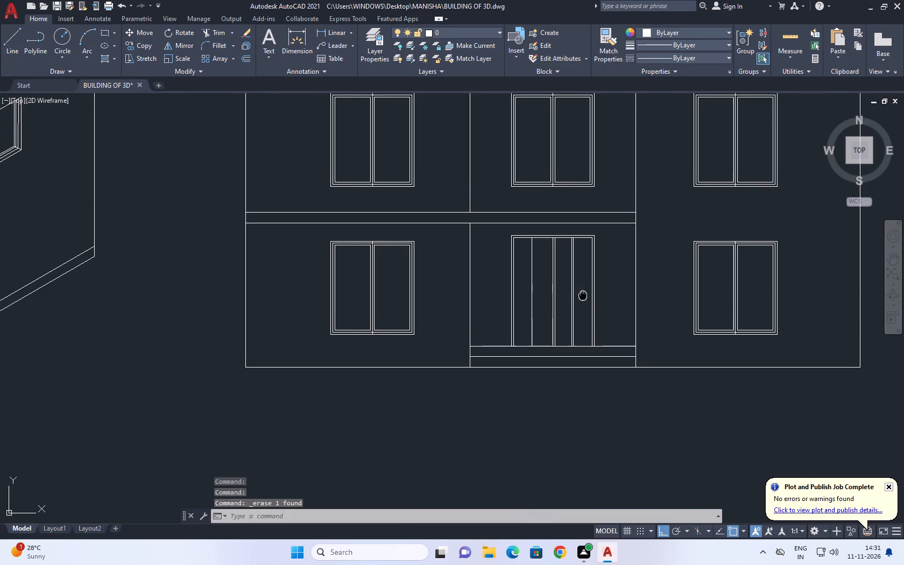
{"action": "middle_click_drag", "start_coordinate": [582, 295], "coordinate": [597, 308]}
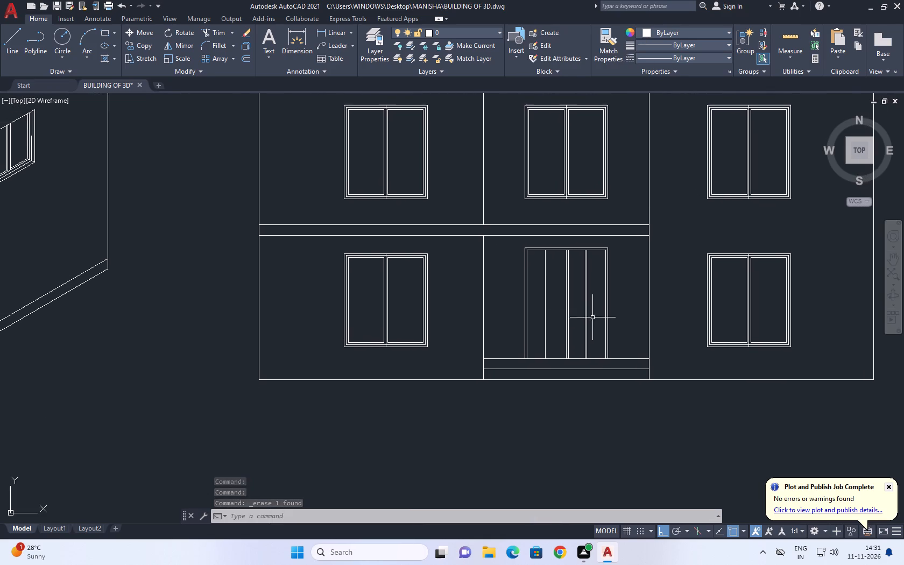
{"action": "scroll", "coordinate": [516, 294], "scroll_direction": "up", "scroll_amount": 1}
{"action": "middle_click_drag", "start_coordinate": [544, 288], "coordinate": [552, 302]}
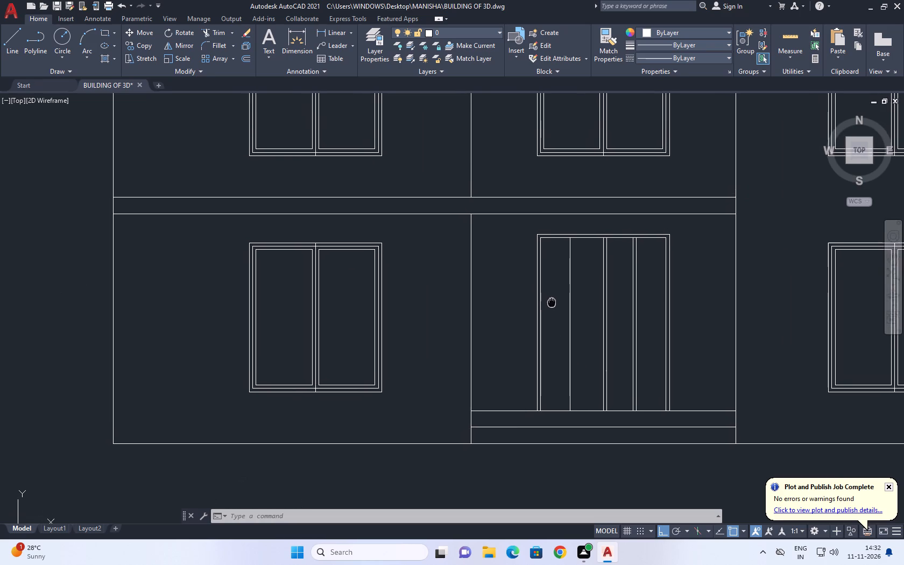
{"action": "middle_click_drag", "start_coordinate": [552, 302], "coordinate": [553, 303]}
{"action": "left_click", "coordinate": [572, 274]}
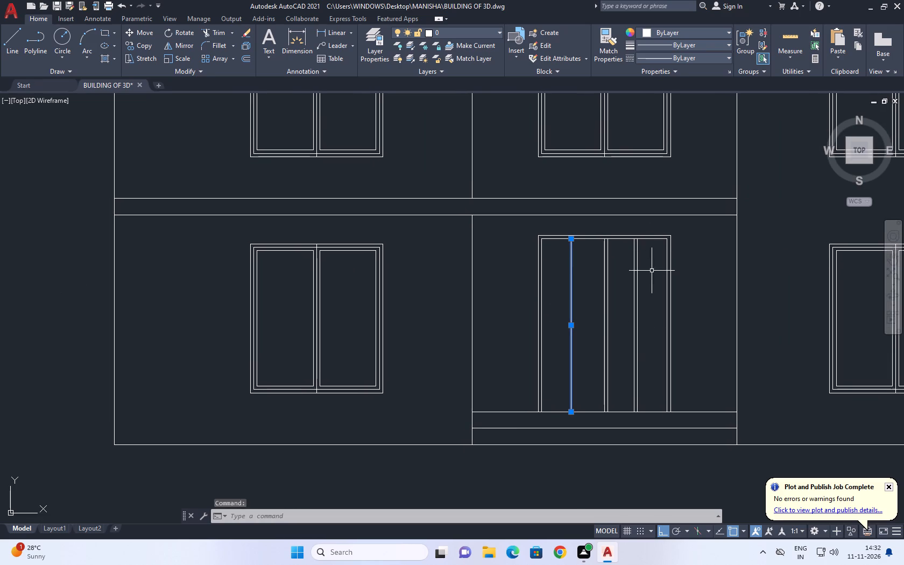
{"action": "right_click", "coordinate": [695, 180]}
{"action": "left_click", "coordinate": [717, 247]}
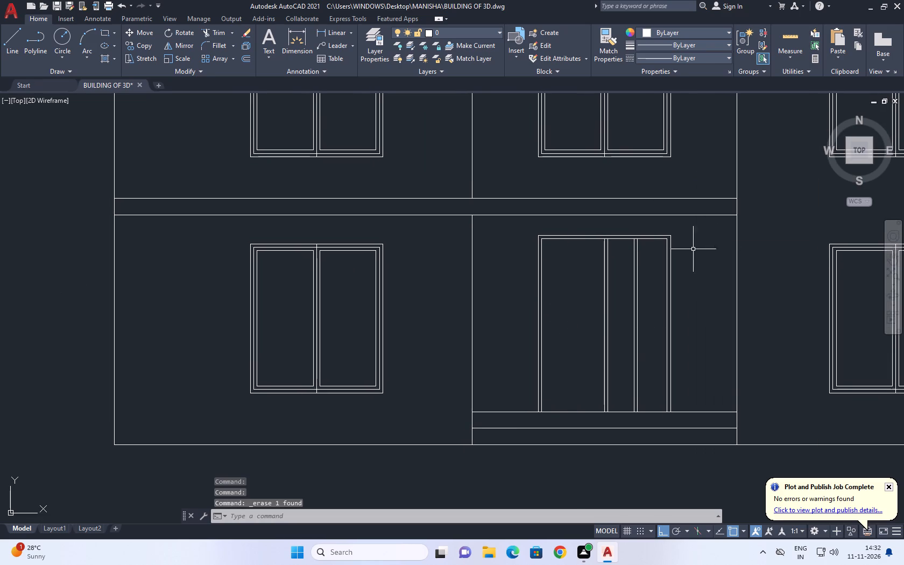
Move the door's central pair of vertical lines a short distance right, towards the right leaf's double line.
{"action": "middle_click", "coordinate": [628, 260]}
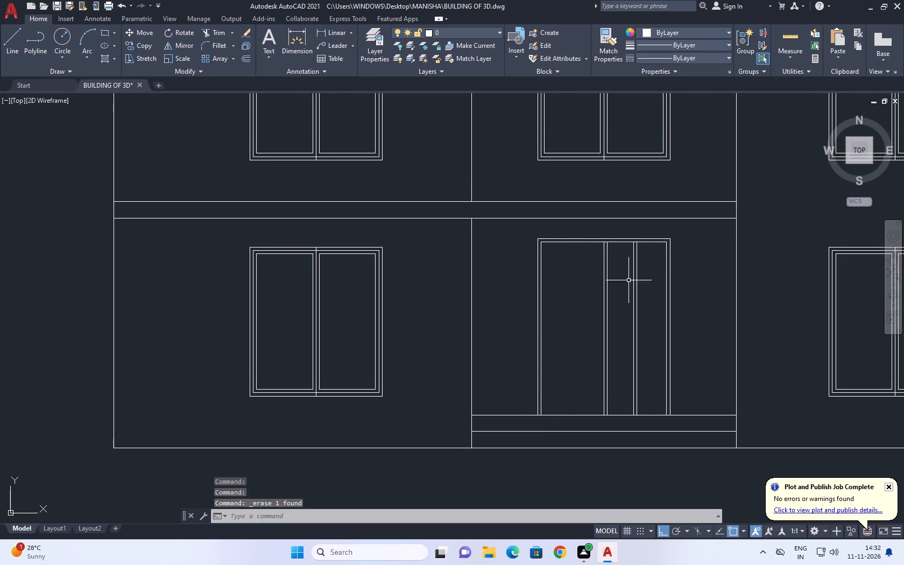
{"action": "middle_click_drag", "start_coordinate": [601, 306], "coordinate": [620, 315]}
{"action": "scroll", "coordinate": [653, 330], "scroll_direction": "up", "scroll_amount": 1}
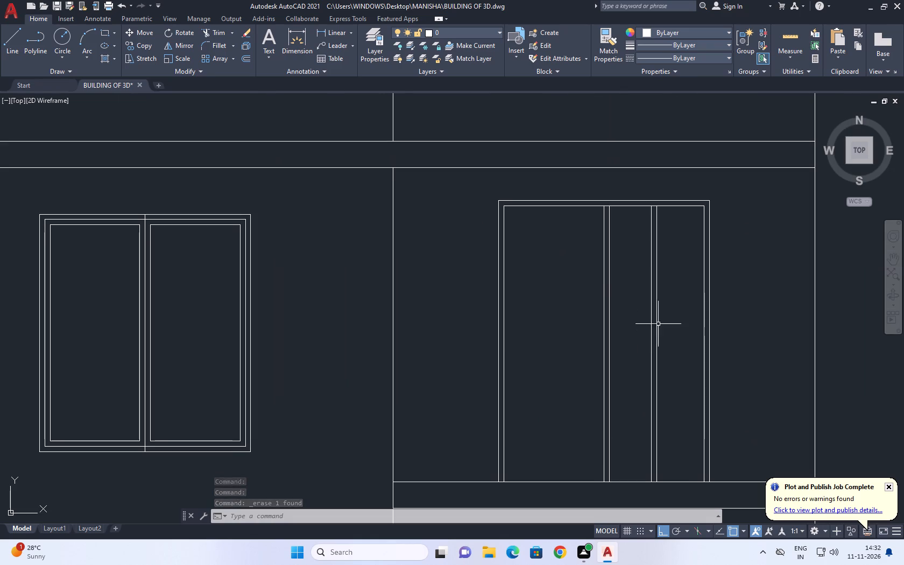
{"action": "left_click_drag", "start_coordinate": [621, 259], "coordinate": [613, 258]}
{"action": "left_click_drag", "start_coordinate": [577, 270], "coordinate": [555, 284]}
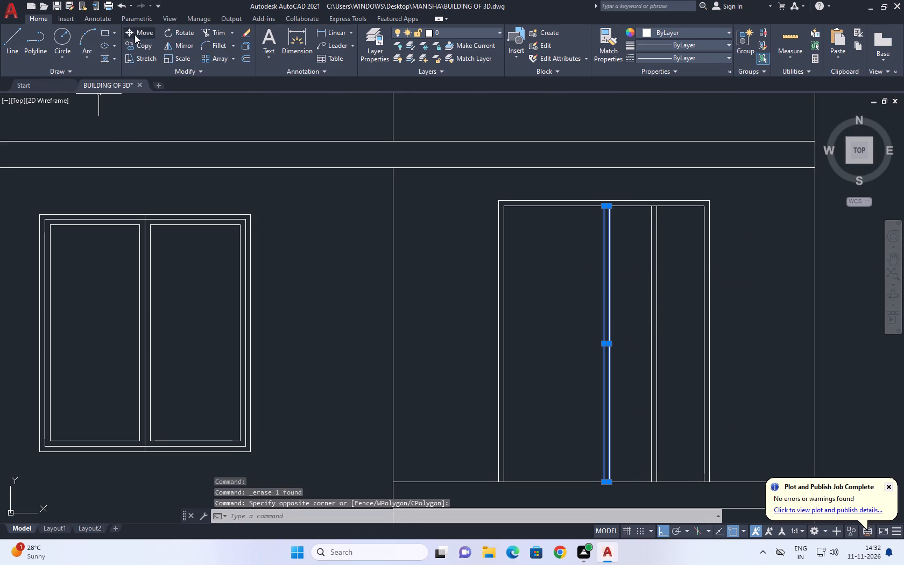
{"action": "left_click", "coordinate": [140, 34]}
{"action": "middle_click_drag", "start_coordinate": [653, 282], "coordinate": [566, 280]}
{"action": "scroll", "coordinate": [564, 280], "scroll_direction": "up", "scroll_amount": 1}
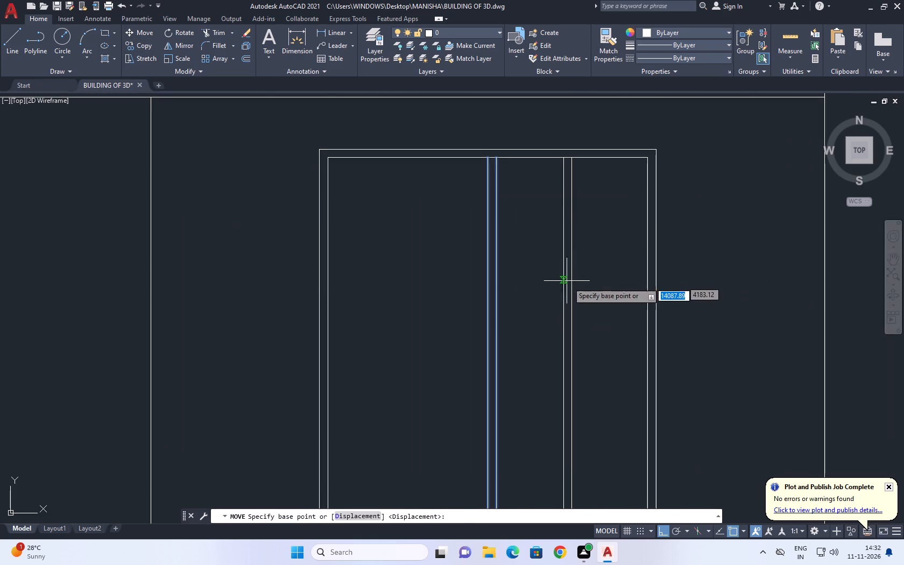
{"action": "left_click", "coordinate": [620, 288]}
{"action": "left_click", "coordinate": [645, 288]}
{"action": "scroll", "coordinate": [600, 231], "scroll_direction": "down", "scroll_amount": 1}
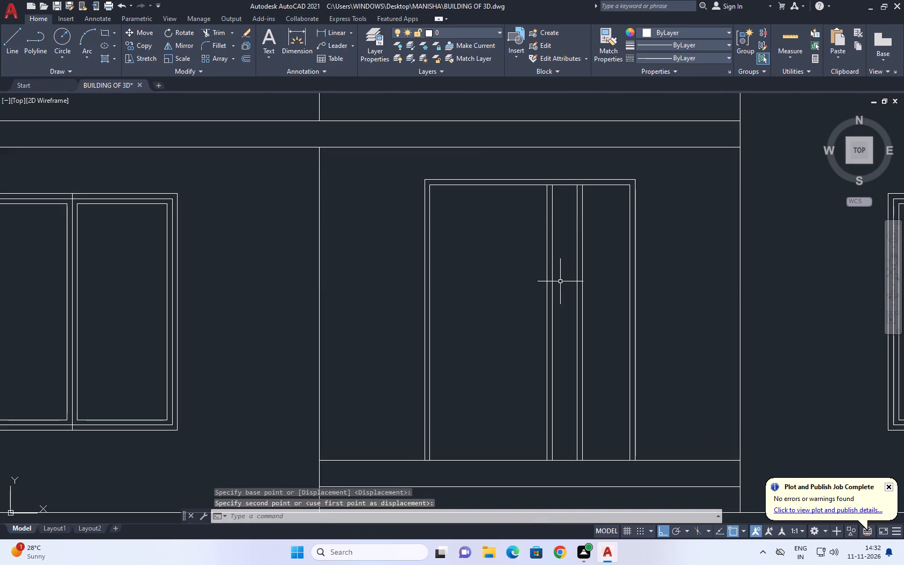
Set the offset distance to 0.5 and place an offset of the door's inner top line 0.25 above it.
{"action": "middle_click_drag", "start_coordinate": [559, 282], "coordinate": [618, 301]}
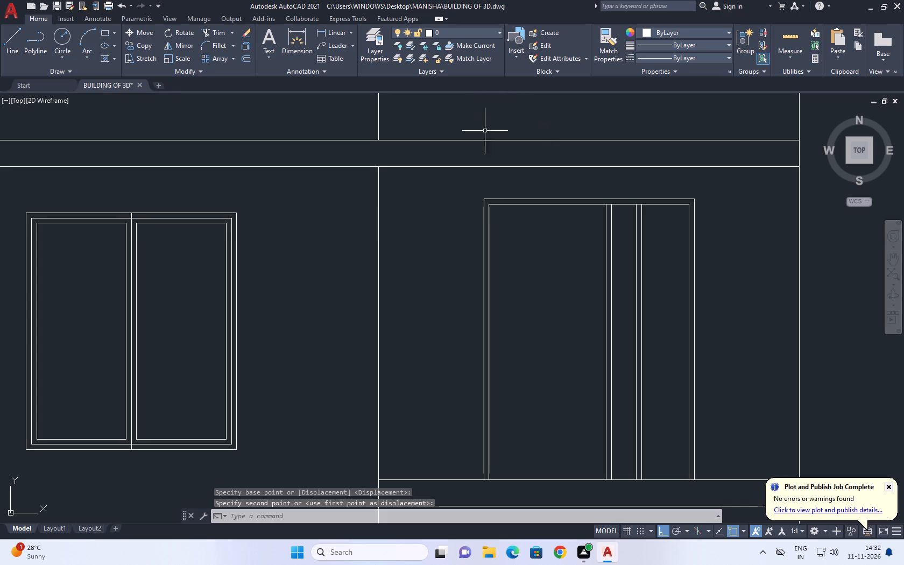
{"action": "left_click", "coordinate": [544, 204]}
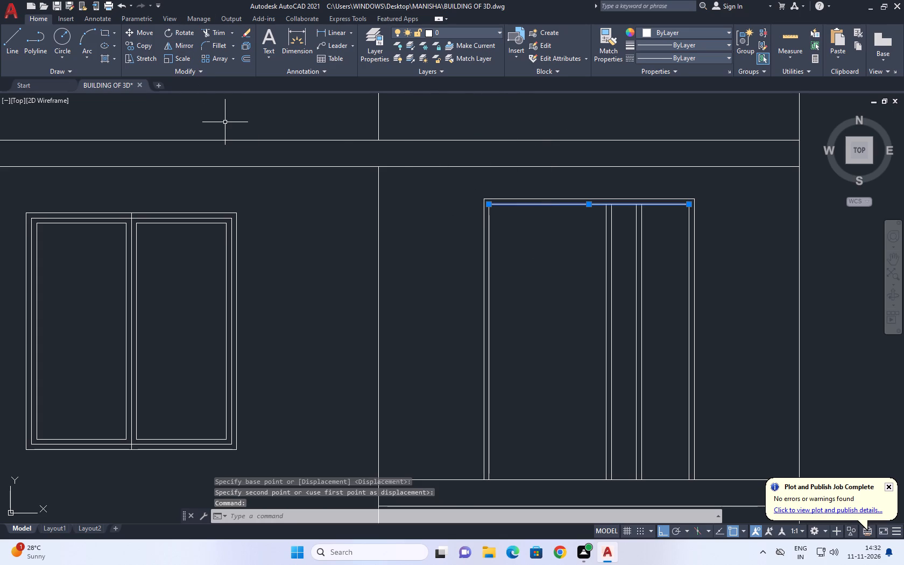
{"action": "type", "text": "O"}
{"action": "key", "text": "space"}
{"action": "type", "text": "0.5"}
{"action": "key", "text": "Return"}
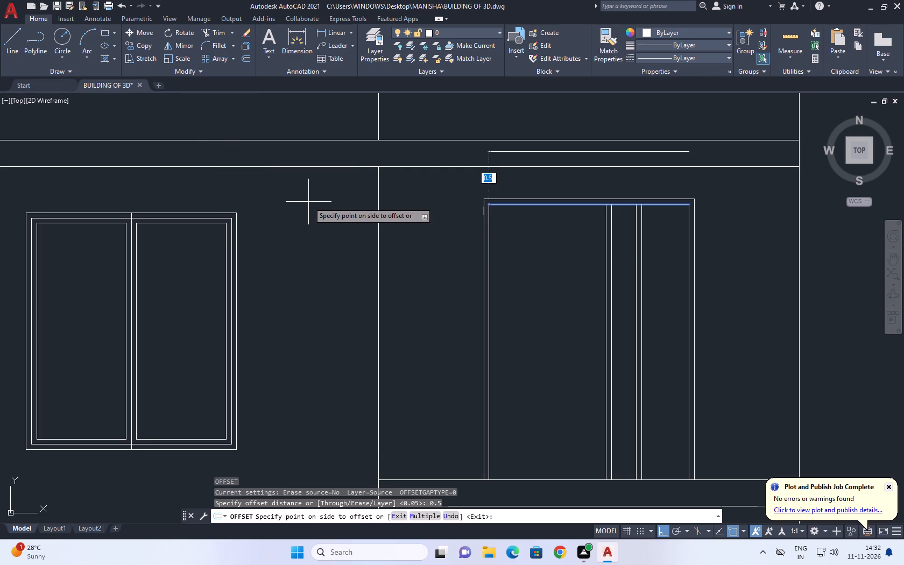
{"action": "type", "text": "0.25"}
{"action": "key", "text": "Return"}
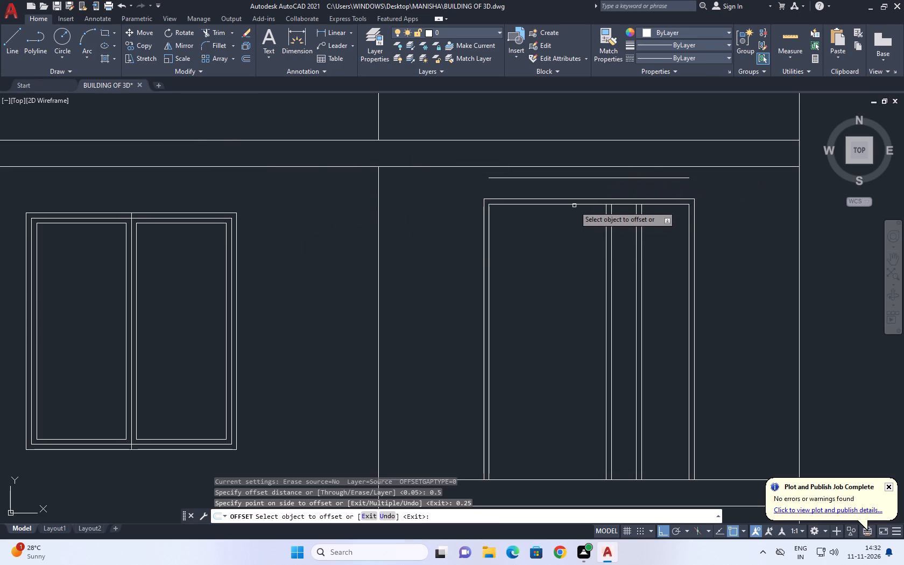
Offset the door's inner top line 0.25 downward.
{"action": "left_click", "coordinate": [574, 204]}
{"action": "type", "text": "0.25"}
{"action": "key", "text": "Return"}
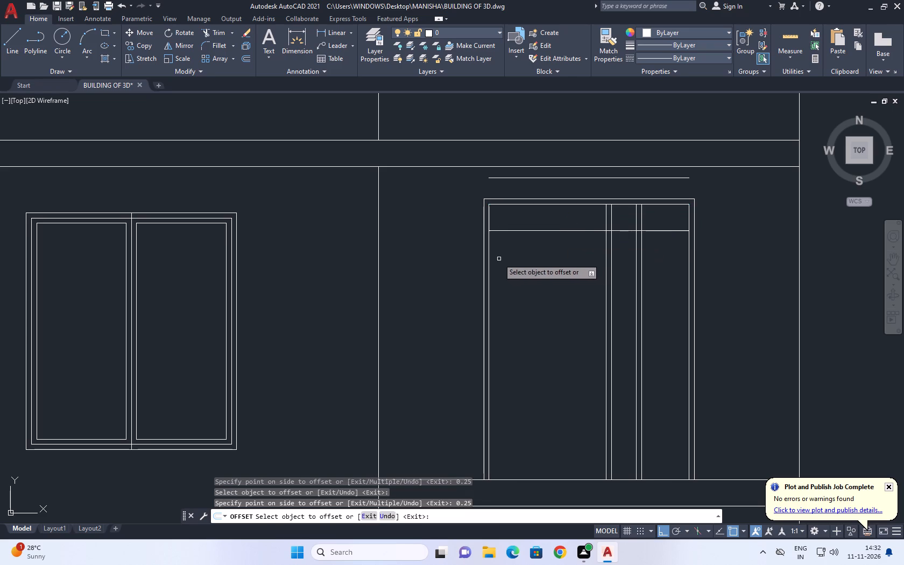
Offset the door frame's inner left line 0.25 to the right.
{"action": "left_click", "coordinate": [490, 249]}
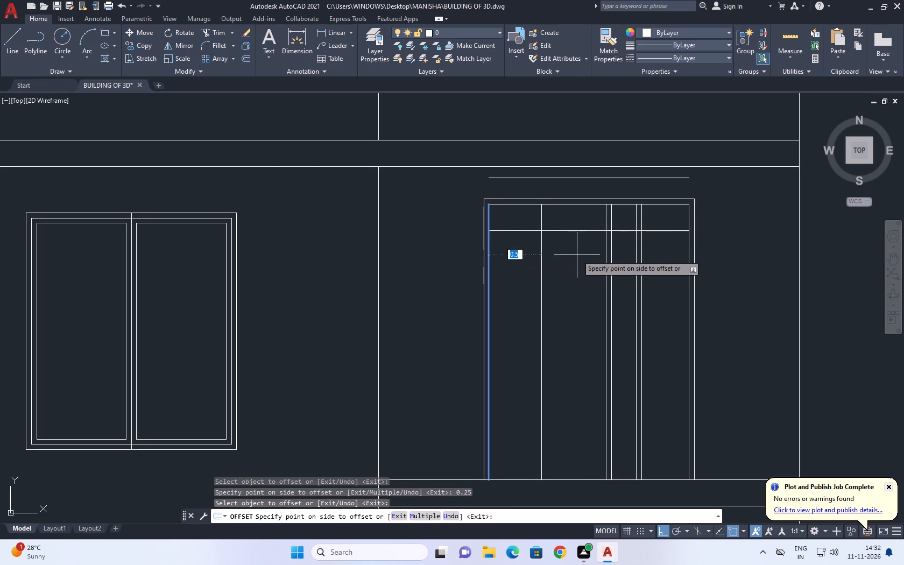
{"action": "type", "text": "0.256"}
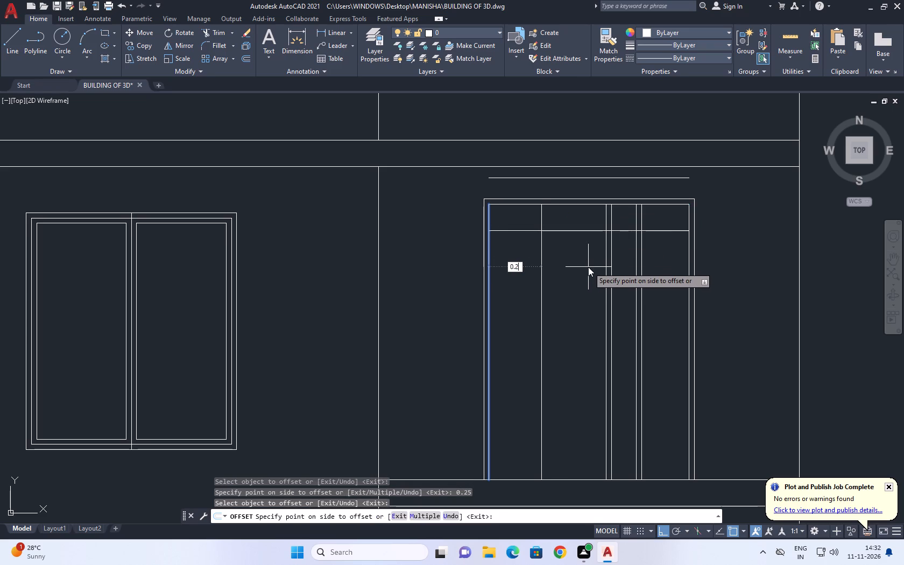
{"action": "key", "text": "BackSpace"}
{"action": "key", "text": "Return"}
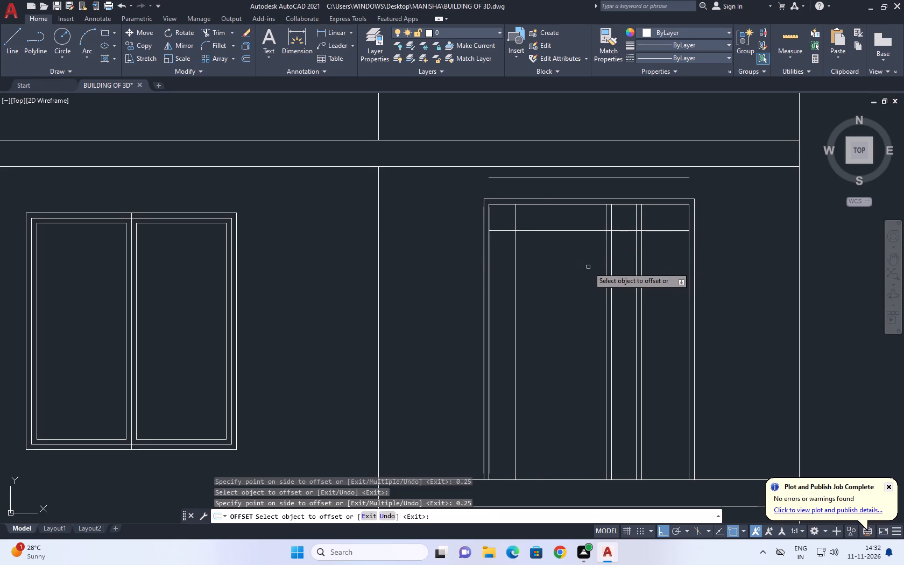
Erase the leftover horizontal line above the door frame.
{"action": "right_click_drag", "start_coordinate": [426, 222], "coordinate": [421, 216]}
{"action": "left_click", "coordinate": [453, 234]}
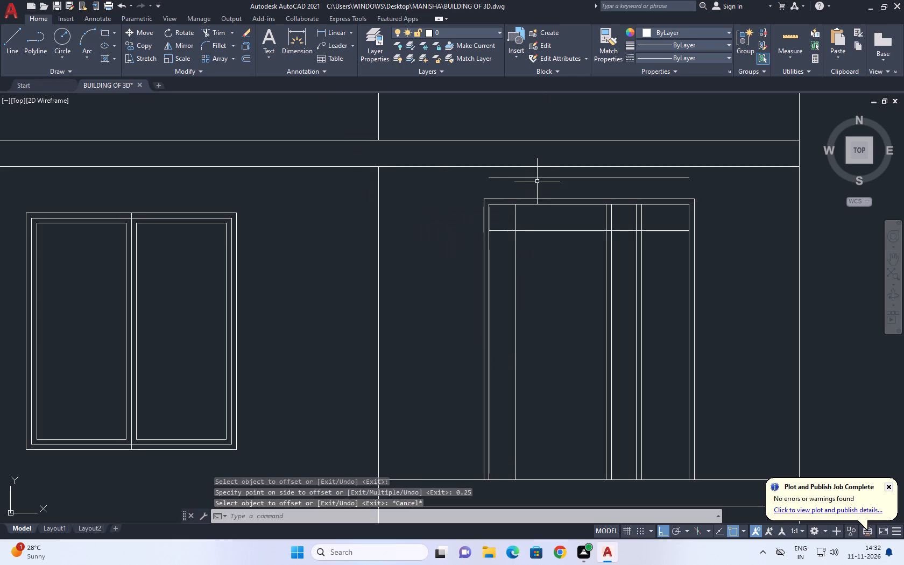
{"action": "left_click", "coordinate": [543, 179]}
{"action": "right_click_drag", "start_coordinate": [494, 140], "coordinate": [489, 139]}
{"action": "left_click", "coordinate": [522, 206]}
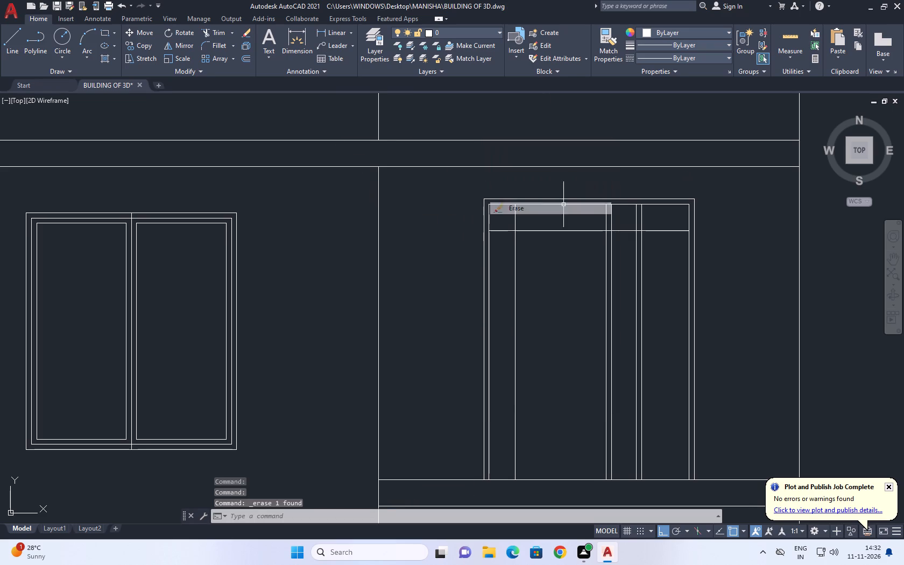
Trim the overlapping line ends at the inset panel's upper-left corner inside the door frame.
{"action": "middle_click_drag", "start_coordinate": [531, 201], "coordinate": [508, 262]}
{"action": "left_click", "coordinate": [214, 30]}
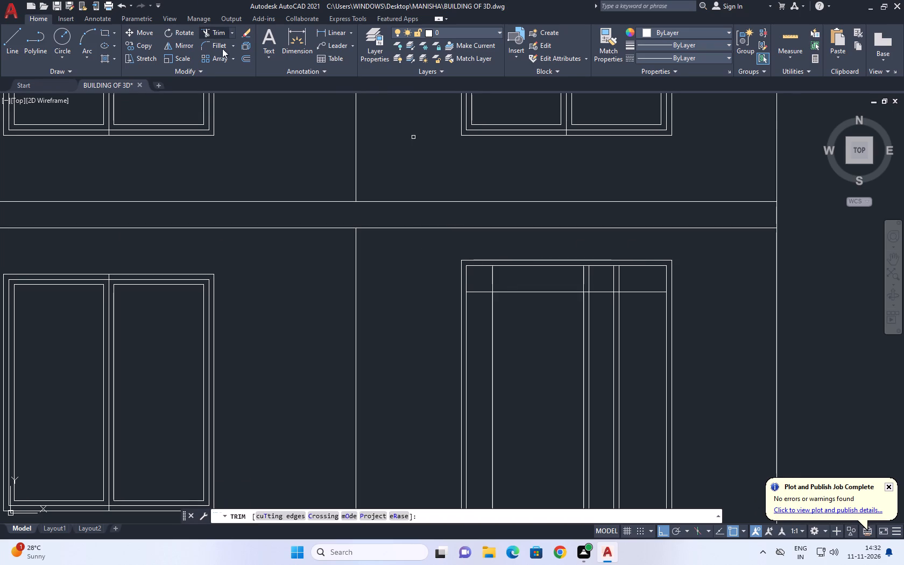
{"action": "scroll", "coordinate": [500, 289], "scroll_direction": "up", "scroll_amount": 2}
{"action": "left_click", "coordinate": [444, 295]}
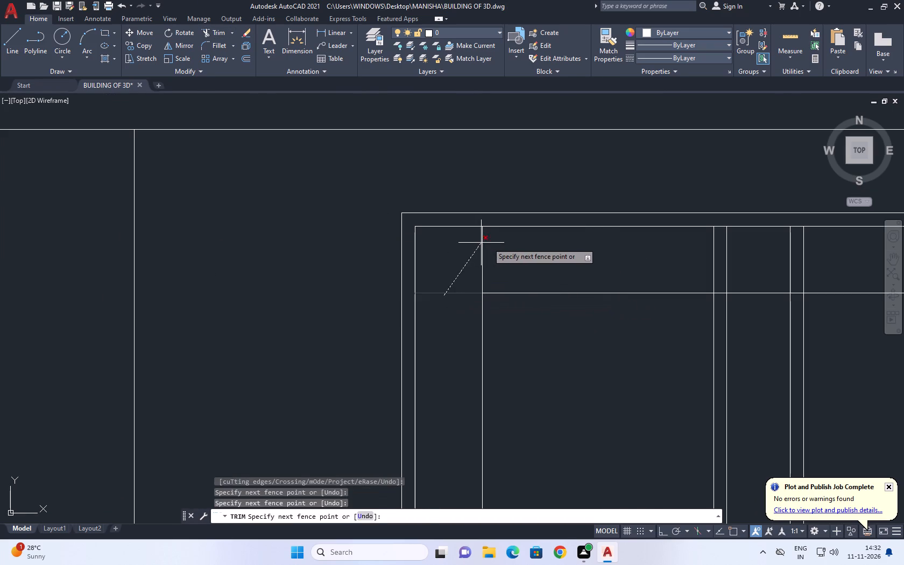
{"action": "left_click", "coordinate": [490, 242]}
{"action": "right_click_drag", "start_coordinate": [495, 243], "coordinate": [498, 250]}
{"action": "left_click", "coordinate": [520, 270]}
Trim the central vertical pair above the inset's top line, and that line between the two pairs and across the right leaf.
{"action": "scroll", "coordinate": [501, 219], "scroll_direction": "down", "scroll_amount": 1}
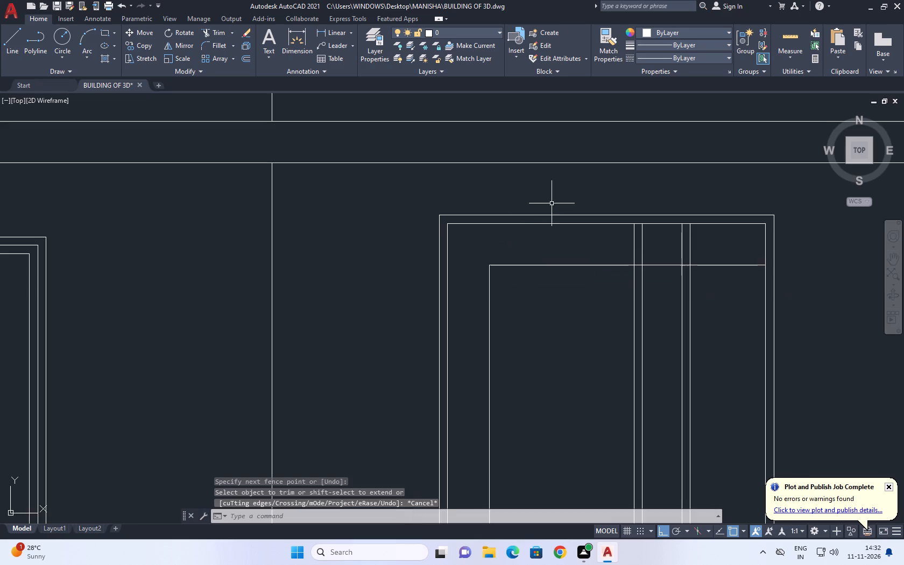
{"action": "middle_click_drag", "start_coordinate": [598, 208], "coordinate": [570, 224]}
{"action": "scroll", "coordinate": [595, 210], "scroll_direction": "down", "scroll_amount": 1}
{"action": "scroll", "coordinate": [603, 287], "scroll_direction": "down", "scroll_amount": 1}
{"action": "middle_click_drag", "start_coordinate": [653, 292], "coordinate": [633, 286]}
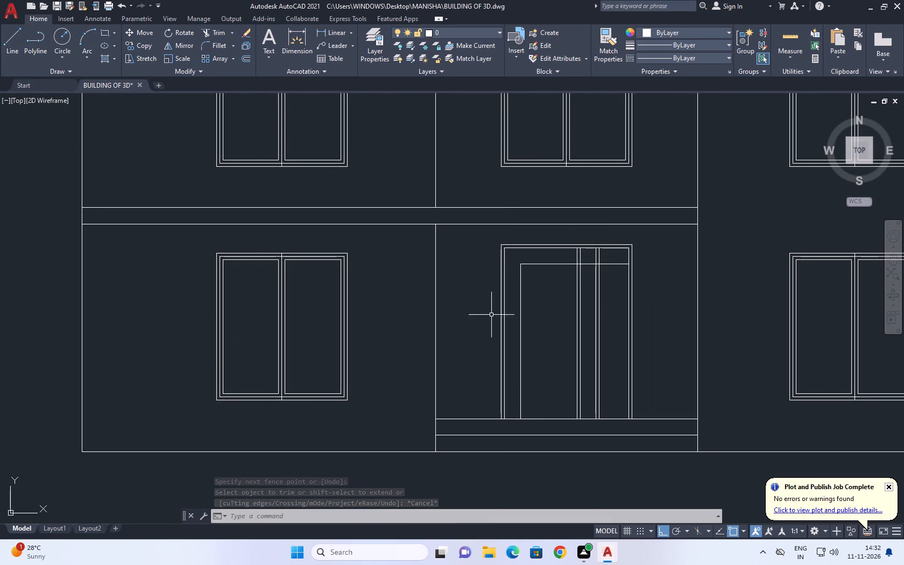
{"action": "scroll", "coordinate": [416, 231], "scroll_direction": "up", "scroll_amount": 1}
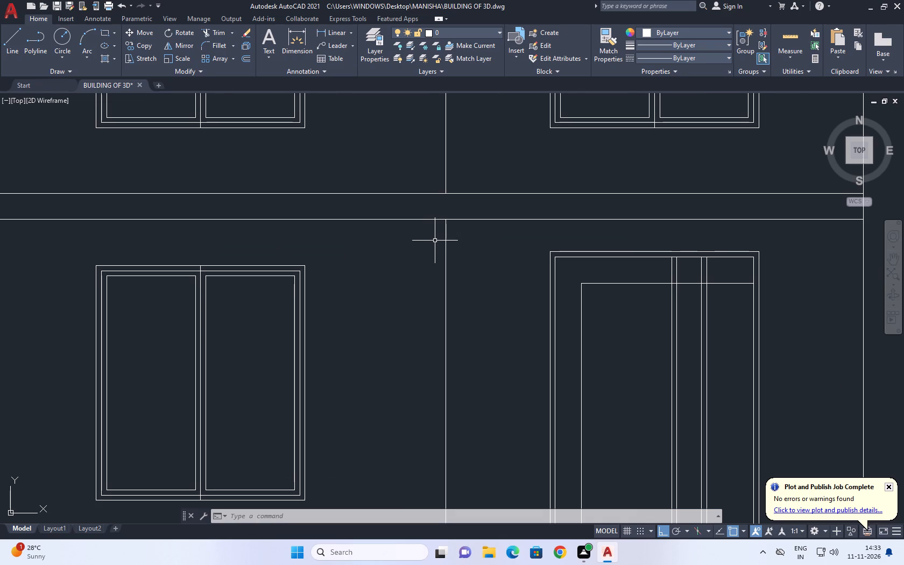
{"action": "left_click", "coordinate": [208, 27]}
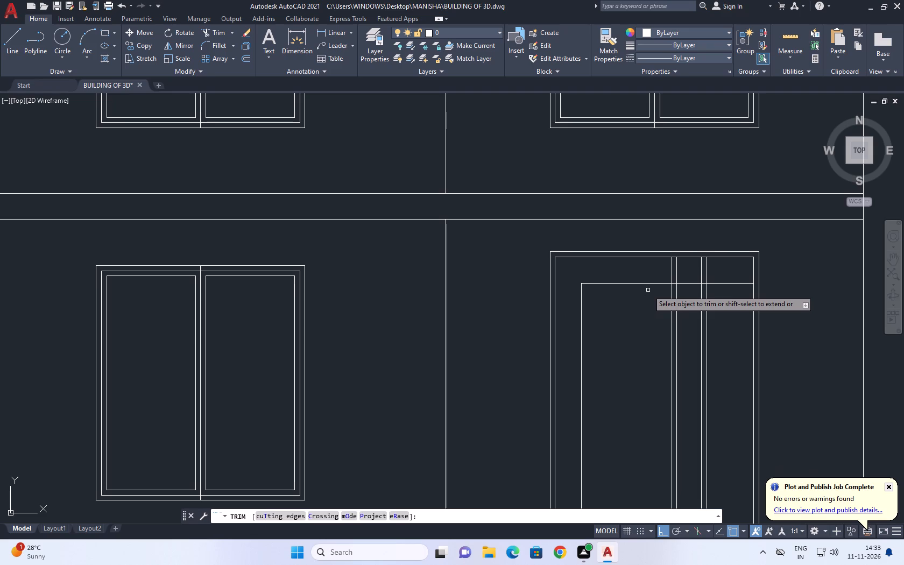
{"action": "scroll", "coordinate": [688, 272], "scroll_direction": "up", "scroll_amount": 1}
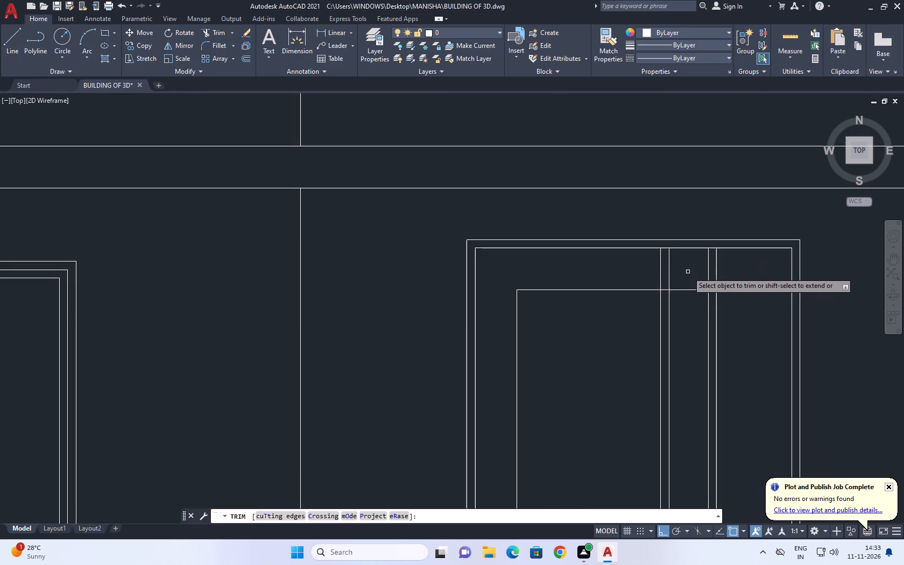
{"action": "left_click", "coordinate": [651, 263]}
{"action": "left_click", "coordinate": [677, 265]}
{"action": "left_click", "coordinate": [680, 274]}
{"action": "double_click", "coordinate": [684, 288]}
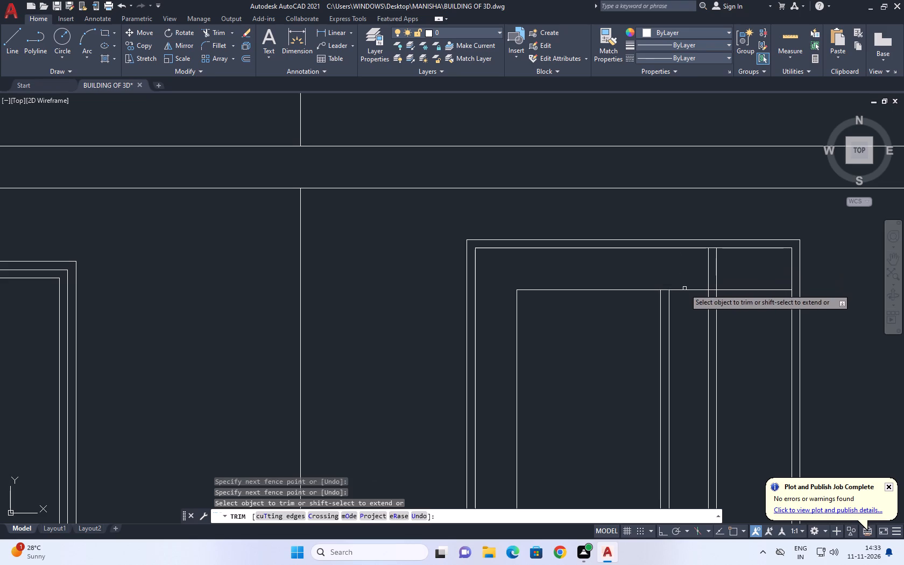
{"action": "left_click_drag", "start_coordinate": [685, 291], "coordinate": [680, 285]}
{"action": "middle_click_drag", "start_coordinate": [676, 286], "coordinate": [625, 270]}
{"action": "scroll", "coordinate": [666, 283], "scroll_direction": "up", "scroll_amount": 1}
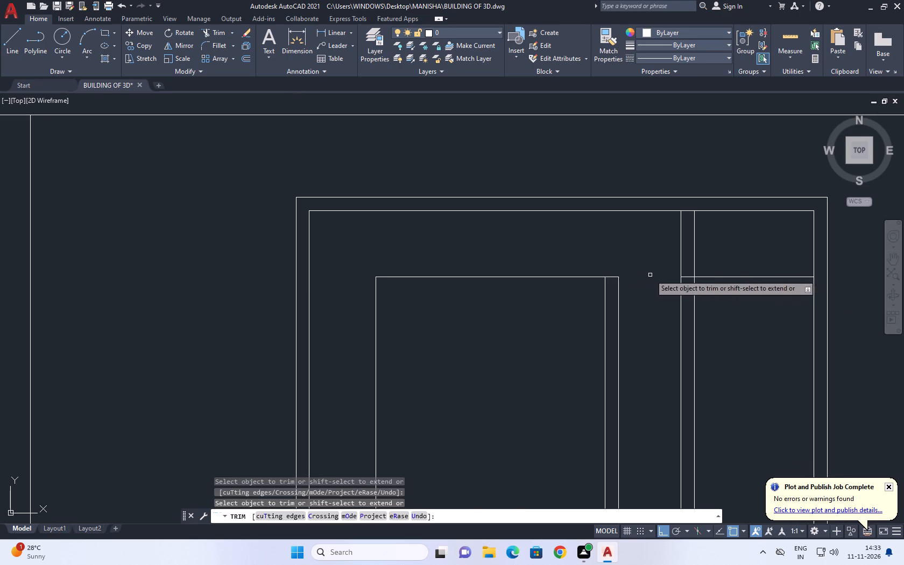
{"action": "middle_click_drag", "start_coordinate": [639, 276], "coordinate": [612, 271]}
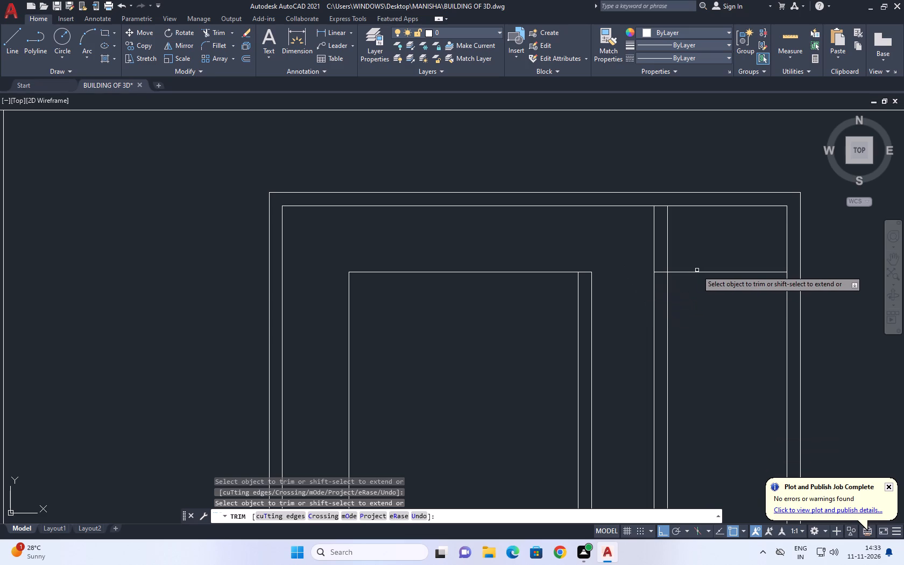
{"action": "left_click", "coordinate": [720, 241]}
{"action": "left_click", "coordinate": [721, 303]}
{"action": "right_click_drag", "start_coordinate": [725, 292], "coordinate": [720, 293]}
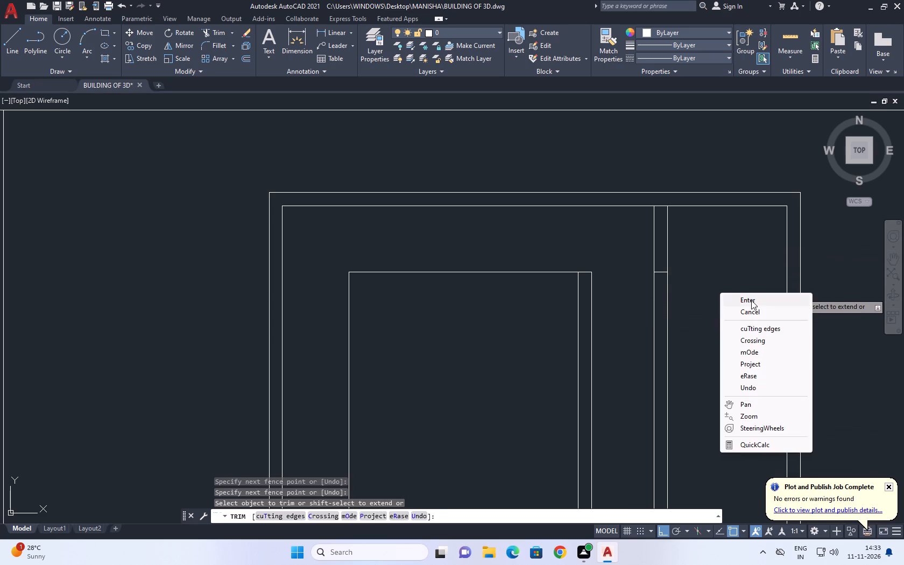
{"action": "left_click", "coordinate": [755, 309]}
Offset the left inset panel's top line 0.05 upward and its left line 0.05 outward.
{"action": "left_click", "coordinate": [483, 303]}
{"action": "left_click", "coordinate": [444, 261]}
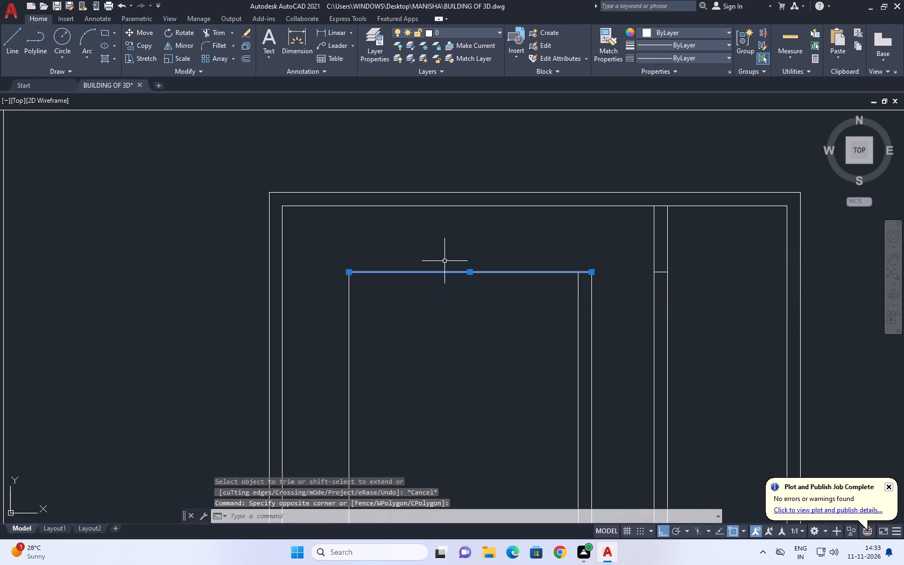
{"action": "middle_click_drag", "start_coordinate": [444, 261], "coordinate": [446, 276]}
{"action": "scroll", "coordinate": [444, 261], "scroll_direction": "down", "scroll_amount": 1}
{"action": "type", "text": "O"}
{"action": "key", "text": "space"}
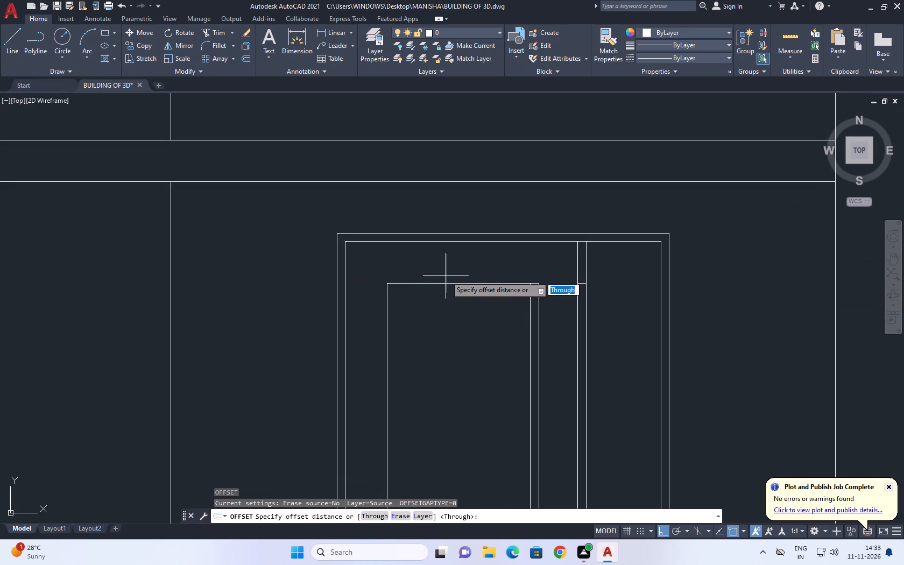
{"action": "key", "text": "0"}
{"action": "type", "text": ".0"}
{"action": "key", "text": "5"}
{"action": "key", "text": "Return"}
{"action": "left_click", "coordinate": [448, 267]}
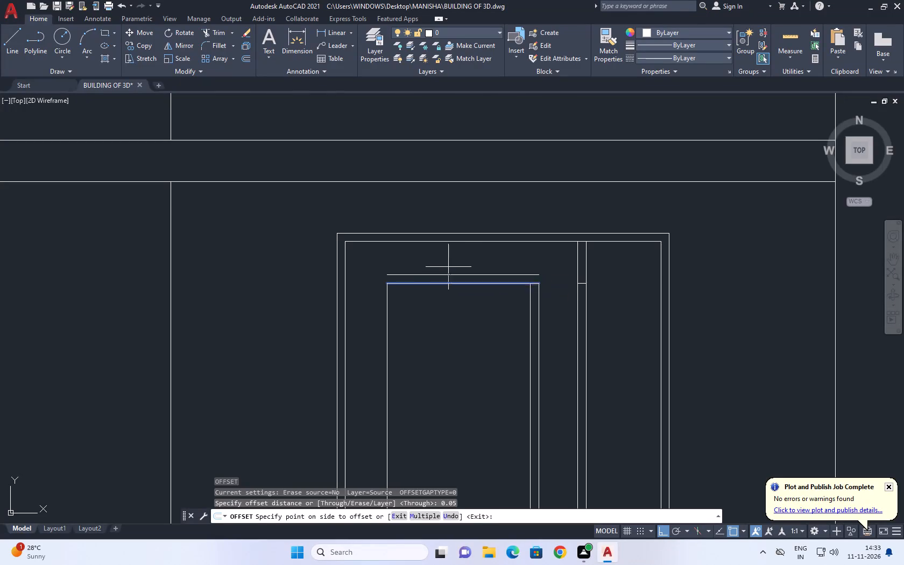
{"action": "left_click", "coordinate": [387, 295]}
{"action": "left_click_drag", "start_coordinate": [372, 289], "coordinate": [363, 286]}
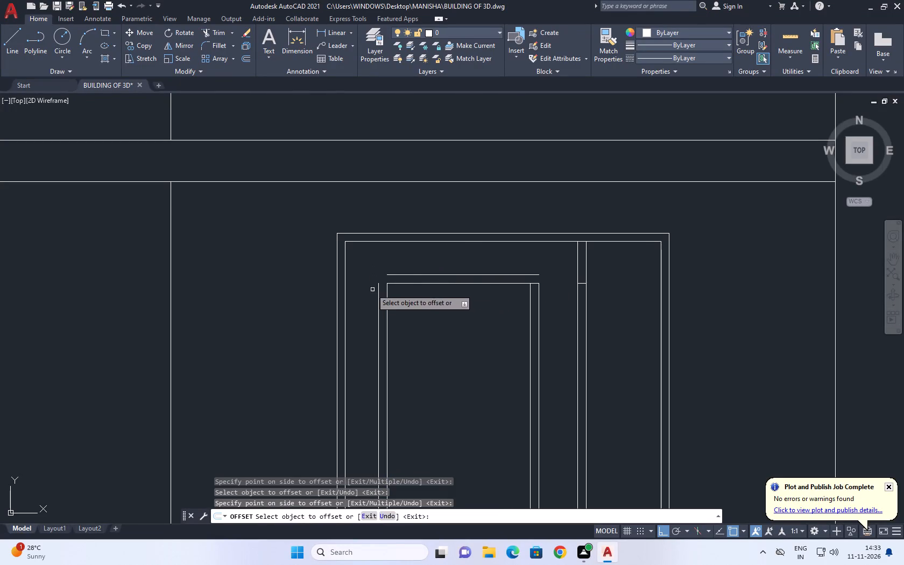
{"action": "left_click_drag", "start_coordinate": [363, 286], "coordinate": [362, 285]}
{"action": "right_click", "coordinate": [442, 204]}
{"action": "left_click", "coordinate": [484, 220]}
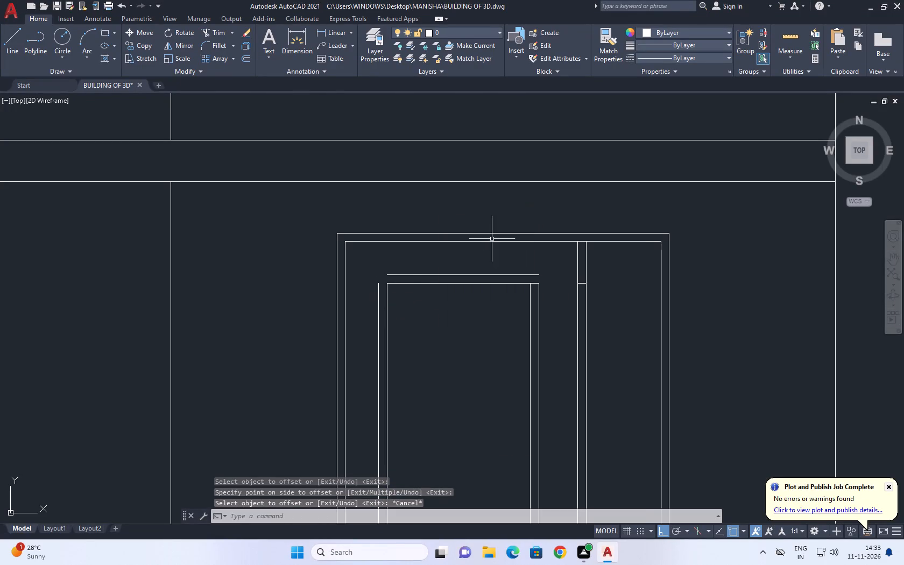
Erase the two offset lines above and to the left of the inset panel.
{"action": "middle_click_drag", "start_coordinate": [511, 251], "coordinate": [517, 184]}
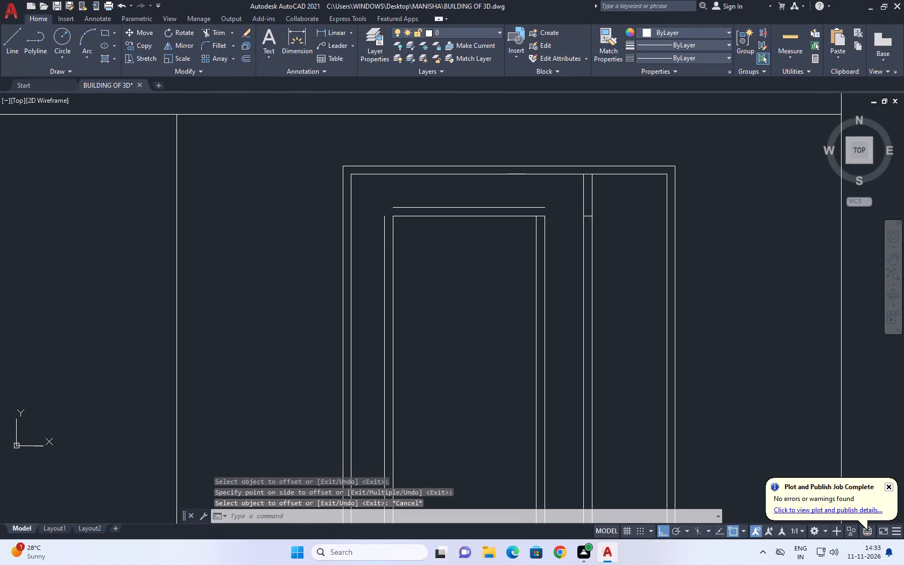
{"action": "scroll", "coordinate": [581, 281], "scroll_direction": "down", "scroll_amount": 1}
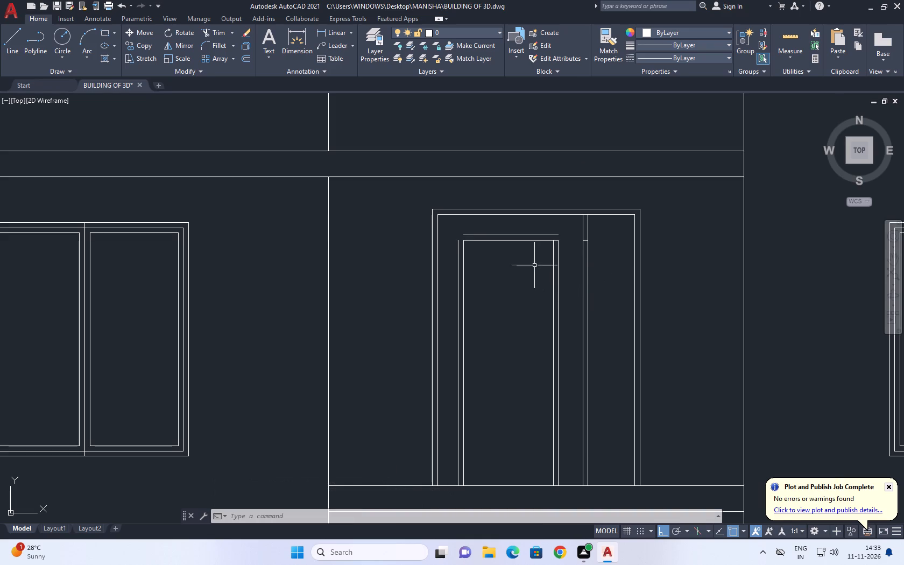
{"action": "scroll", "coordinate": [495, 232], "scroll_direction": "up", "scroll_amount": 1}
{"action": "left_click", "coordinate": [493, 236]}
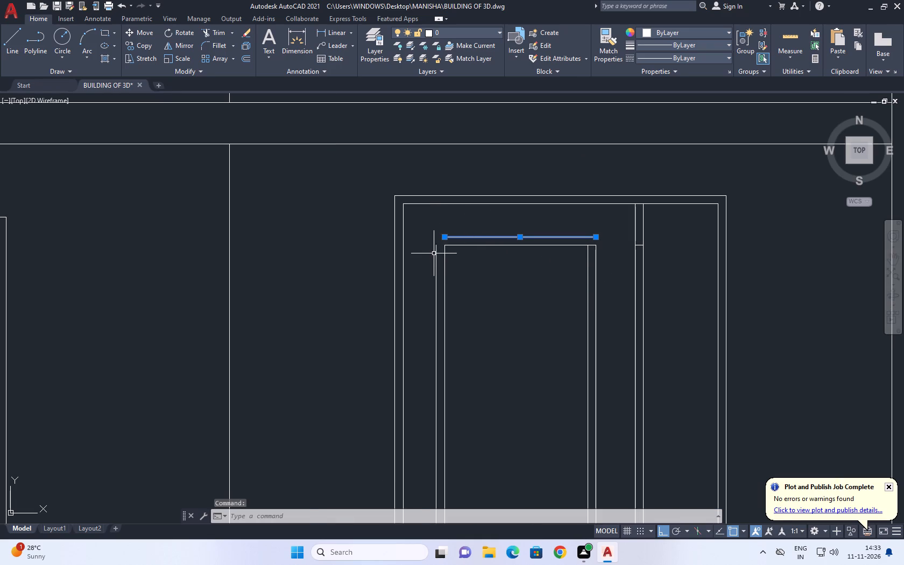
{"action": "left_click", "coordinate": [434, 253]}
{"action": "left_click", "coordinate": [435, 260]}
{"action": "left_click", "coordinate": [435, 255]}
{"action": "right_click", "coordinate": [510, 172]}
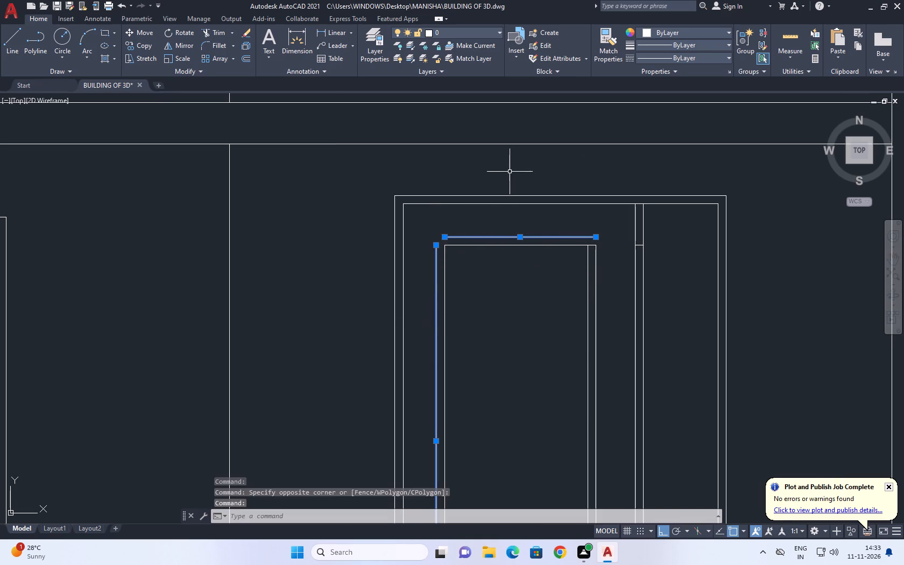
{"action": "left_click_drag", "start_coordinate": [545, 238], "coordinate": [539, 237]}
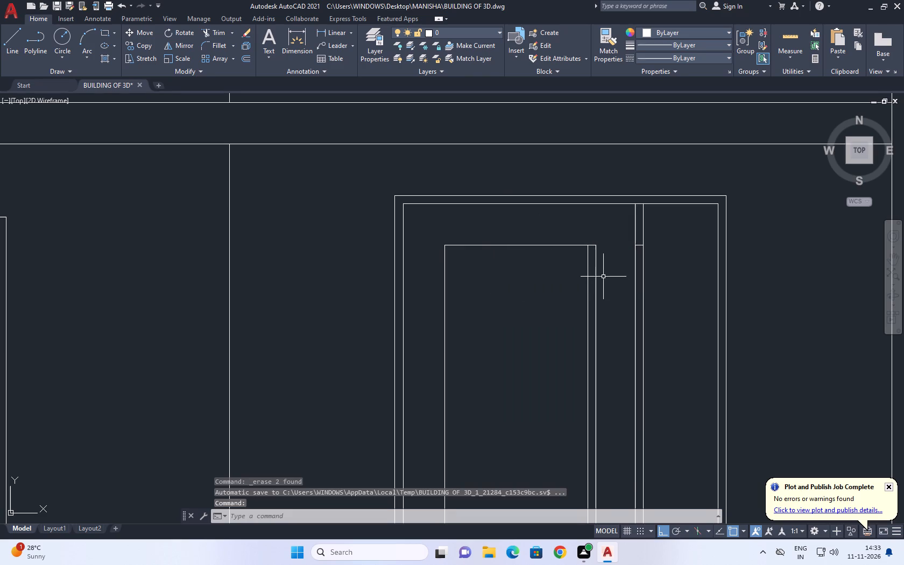
Offset the top step line at the door's base 0.25 upward.
{"action": "middle_click_drag", "start_coordinate": [603, 274], "coordinate": [597, 224]}
{"action": "scroll", "coordinate": [611, 244], "scroll_direction": "down", "scroll_amount": 1}
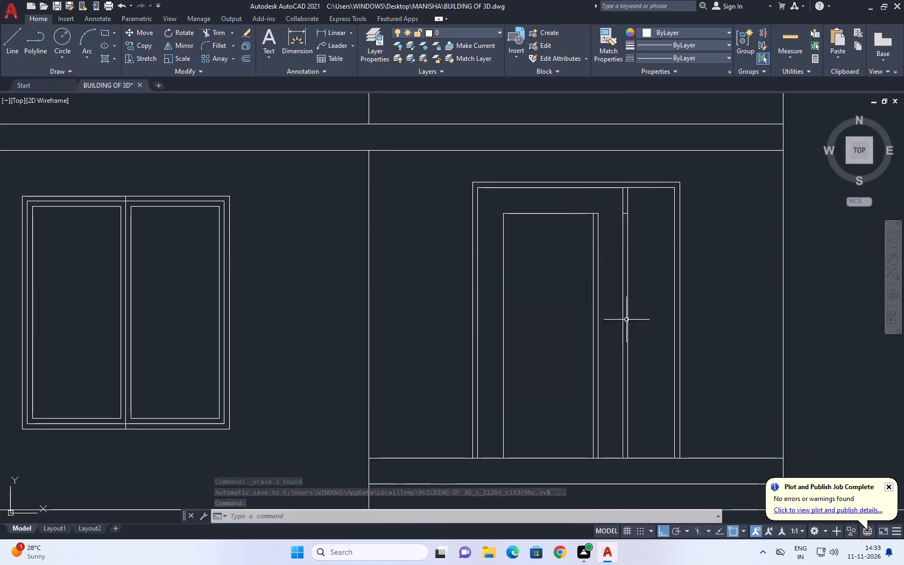
{"action": "middle_click_drag", "start_coordinate": [609, 300], "coordinate": [568, 249]}
{"action": "left_click", "coordinate": [522, 407]}
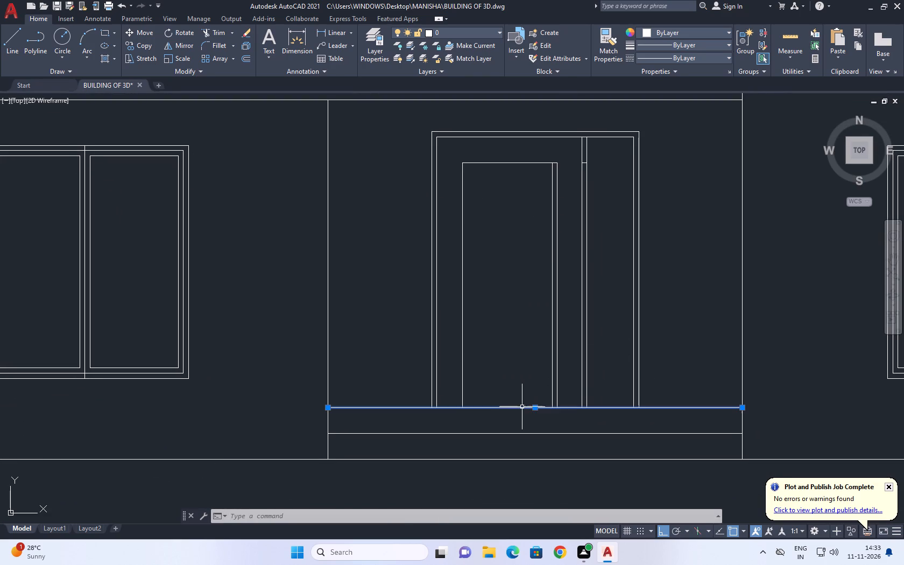
{"action": "key", "text": "o"}
{"action": "key", "text": "space"}
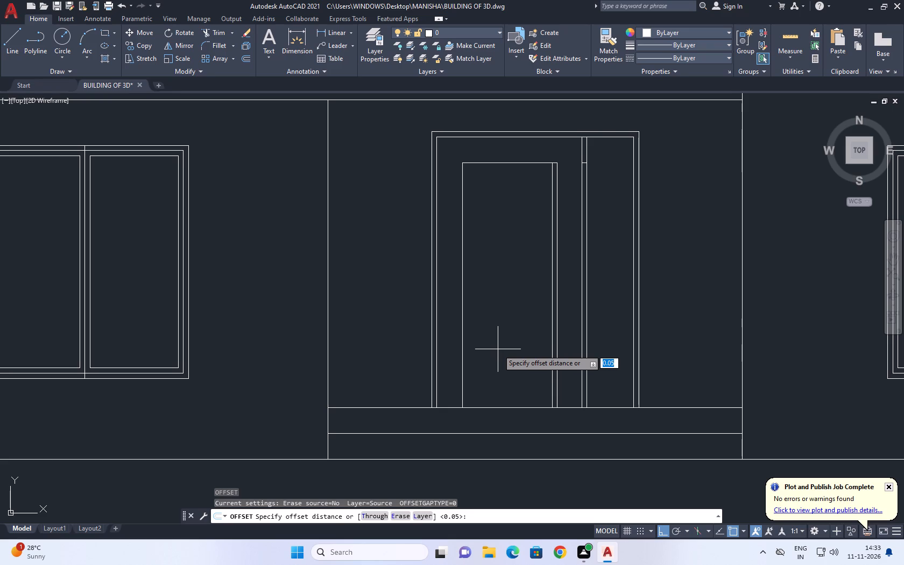
{"action": "key", "text": "0"}
{"action": "key", "text": "period"}
{"action": "key", "text": "2"}
{"action": "key", "text": "5"}
{"action": "key", "text": "Return"}
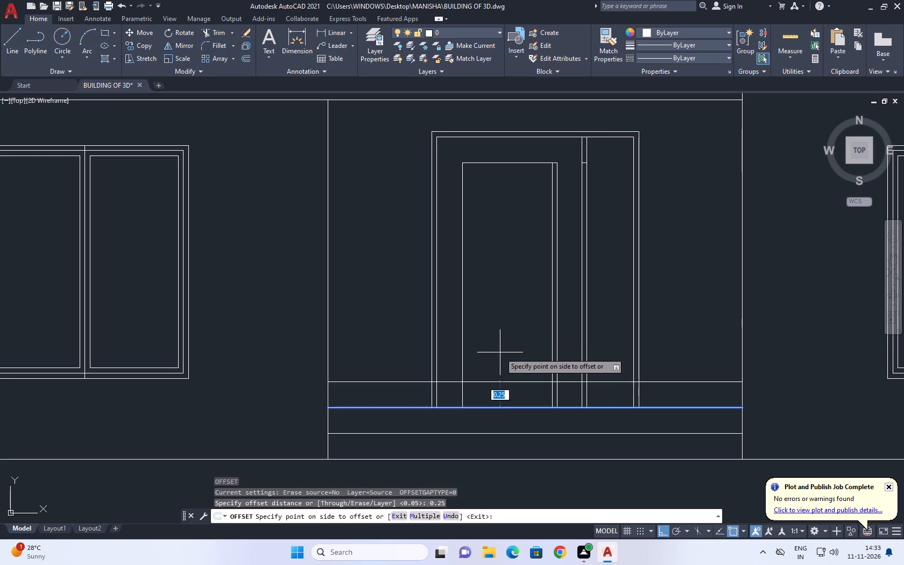
{"action": "left_click", "coordinate": [501, 354]}
{"action": "right_click", "coordinate": [497, 280]}
{"action": "left_click", "coordinate": [554, 305]}
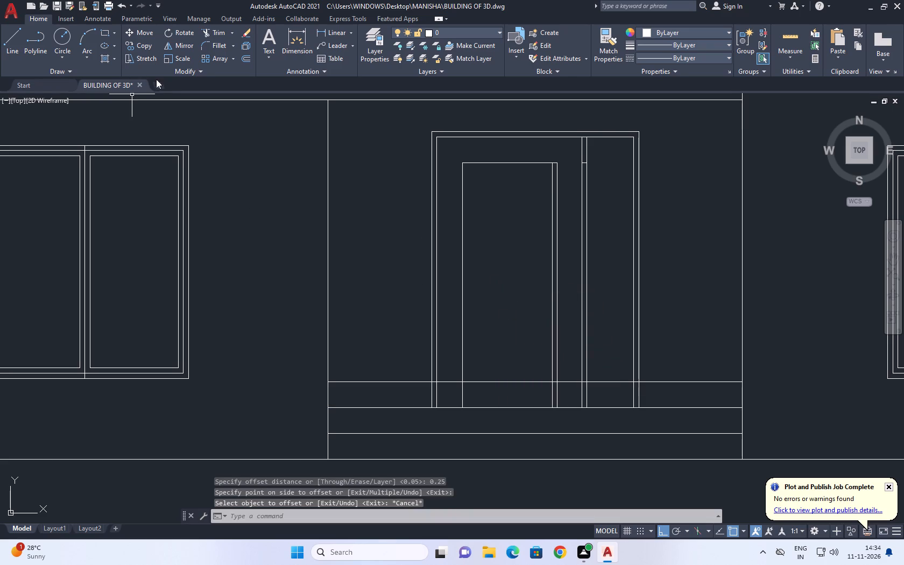
Trim the new lower line back to the inset panel's left edge, and that edge's end below the line.
{"action": "left_click", "coordinate": [213, 29]}
{"action": "left_click", "coordinate": [357, 373]}
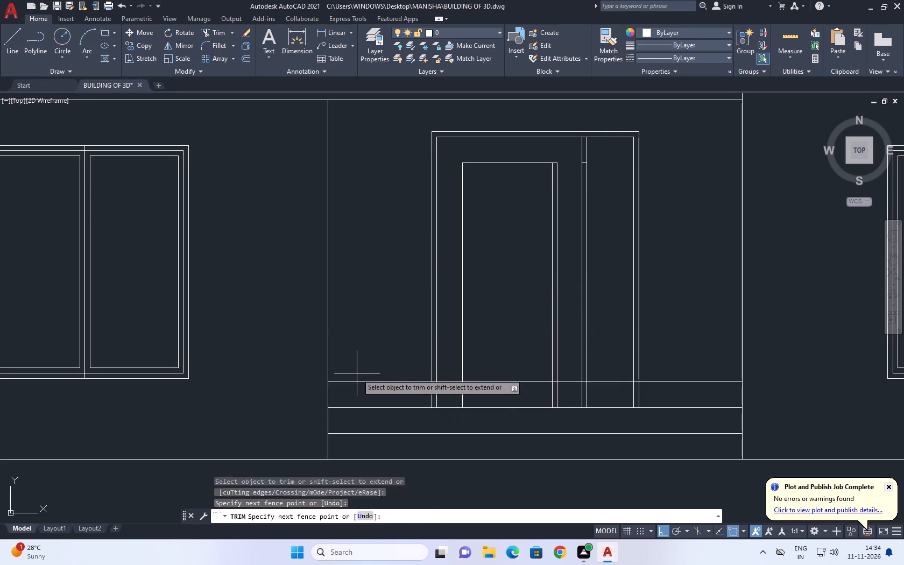
{"action": "left_click", "coordinate": [357, 382]}
{"action": "left_click", "coordinate": [358, 384]}
{"action": "left_click", "coordinate": [358, 374]}
{"action": "scroll", "coordinate": [442, 381], "scroll_direction": "up", "scroll_amount": 2}
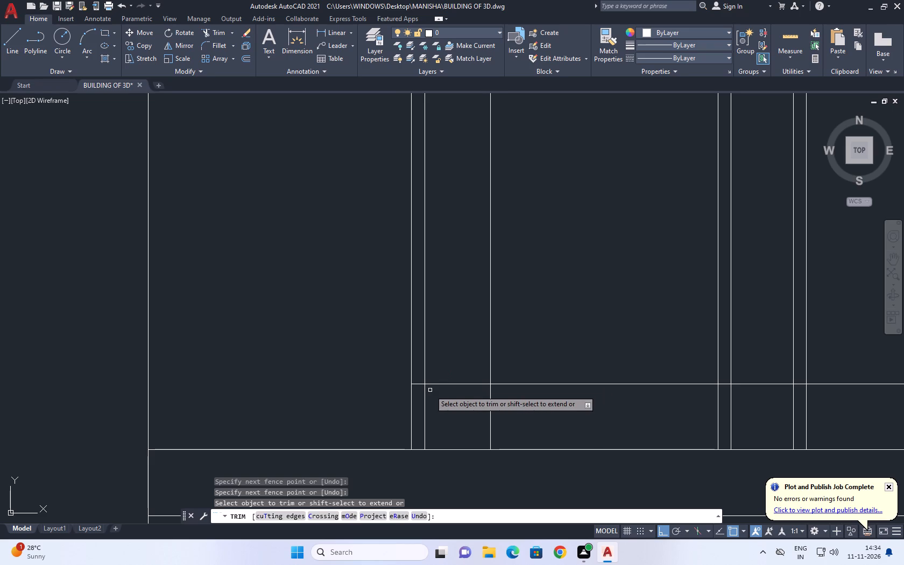
{"action": "left_click", "coordinate": [419, 385]}
{"action": "scroll", "coordinate": [510, 405], "scroll_direction": "up", "scroll_amount": 1}
{"action": "middle_click_drag", "start_coordinate": [511, 405], "coordinate": [467, 380]}
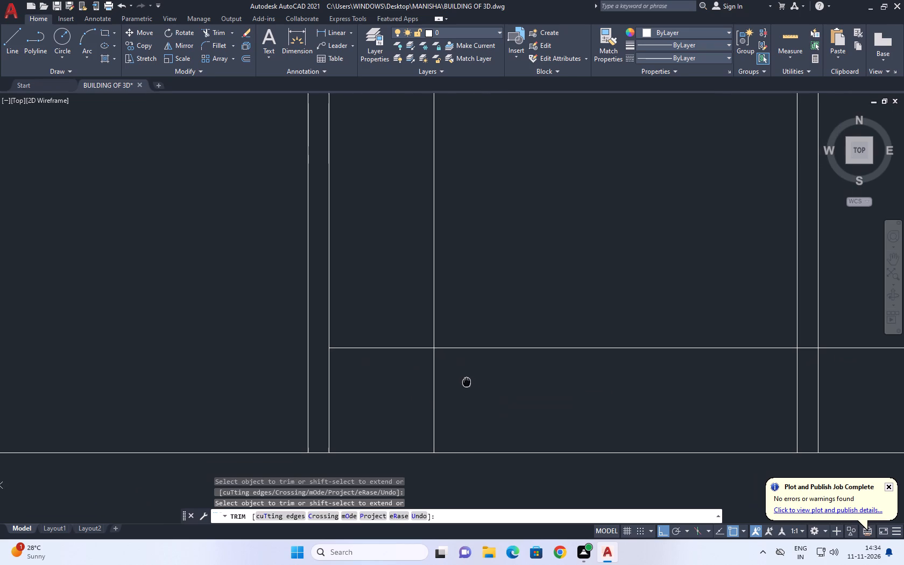
{"action": "middle_click_drag", "start_coordinate": [467, 380], "coordinate": [466, 380]}
{"action": "left_click", "coordinate": [388, 322]}
{"action": "left_click_drag", "start_coordinate": [446, 391], "coordinate": [452, 395]}
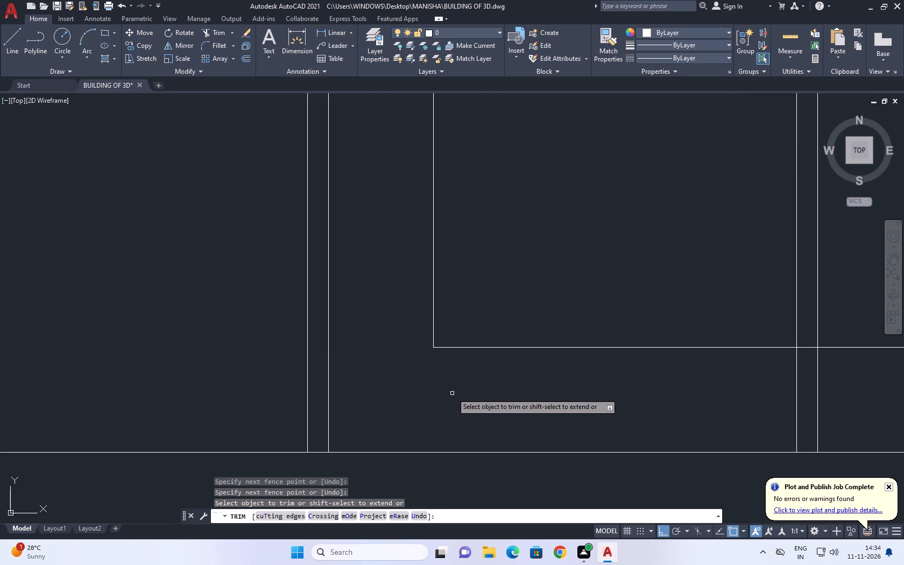
Trim the inset panel's lower line outside the door frame, between the frame's outer lines and across the narrow side pane.
{"action": "scroll", "coordinate": [671, 382], "scroll_direction": "down", "scroll_amount": 2}
{"action": "middle_click_drag", "start_coordinate": [689, 388], "coordinate": [554, 380]}
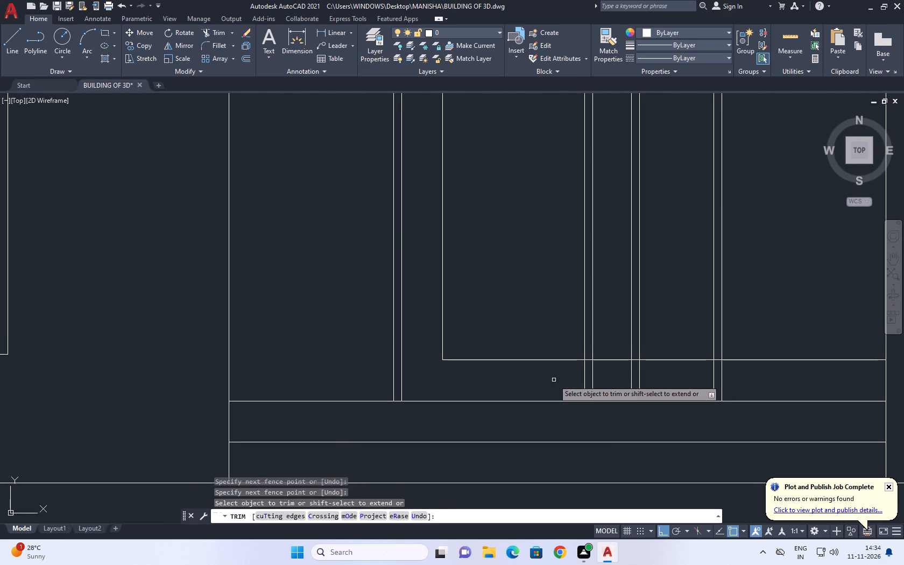
{"action": "middle_click_drag", "start_coordinate": [618, 368], "coordinate": [546, 391]}
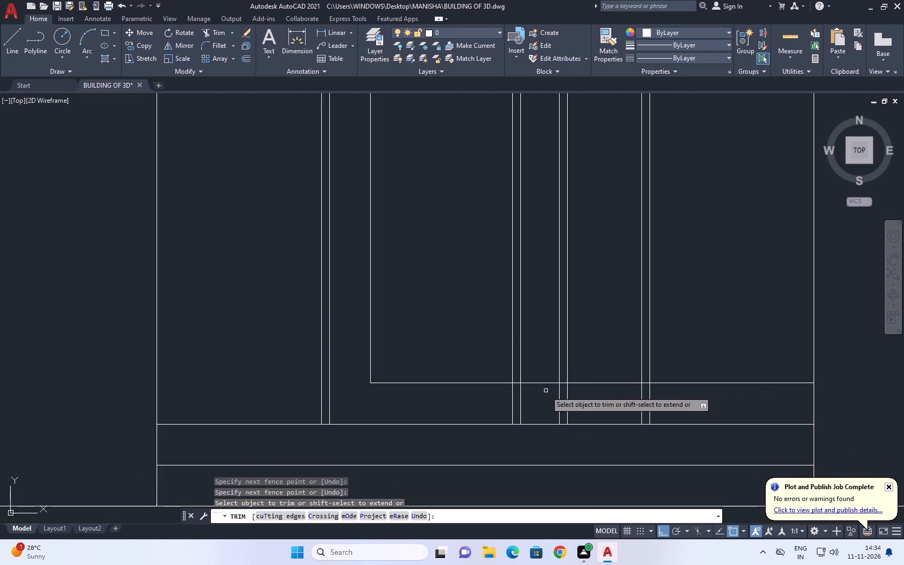
{"action": "scroll", "coordinate": [546, 391], "scroll_direction": "down", "scroll_amount": 2}
{"action": "scroll", "coordinate": [547, 392], "scroll_direction": "up", "scroll_amount": 3}
{"action": "left_click", "coordinate": [749, 351]}
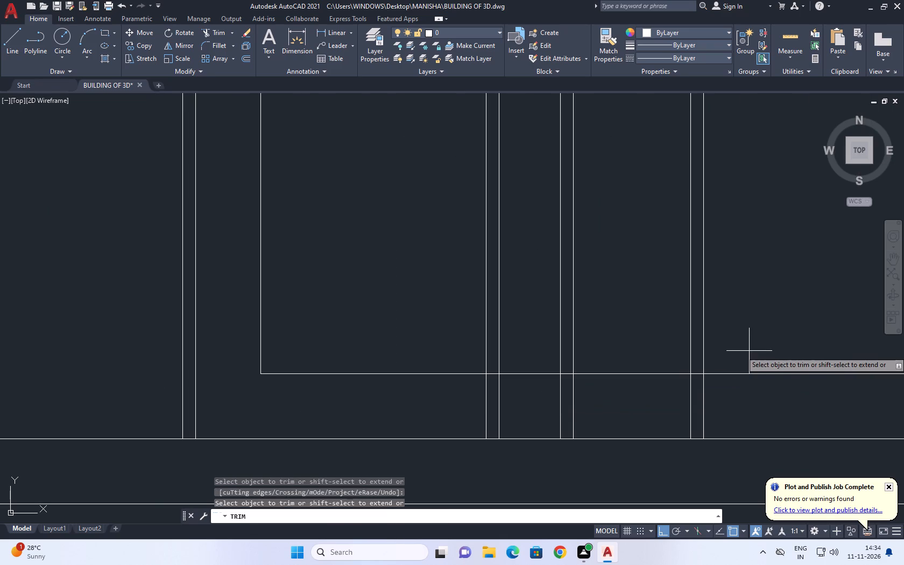
{"action": "left_click", "coordinate": [746, 398]}
{"action": "scroll", "coordinate": [633, 407], "scroll_direction": "down", "scroll_amount": 3}
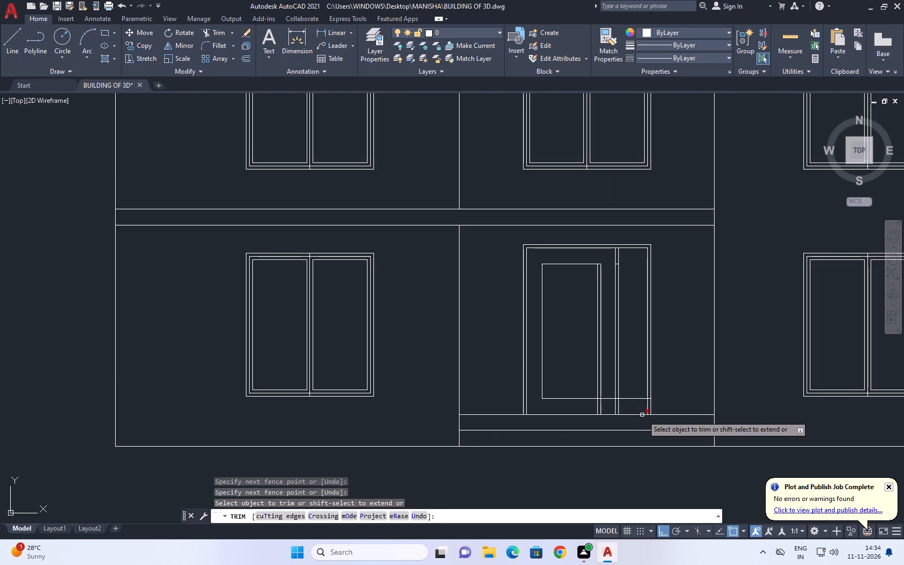
{"action": "scroll", "coordinate": [650, 415], "scroll_direction": "up", "scroll_amount": 2}
{"action": "scroll", "coordinate": [641, 366], "scroll_direction": "up", "scroll_amount": 2}
{"action": "left_click", "coordinate": [646, 371]}
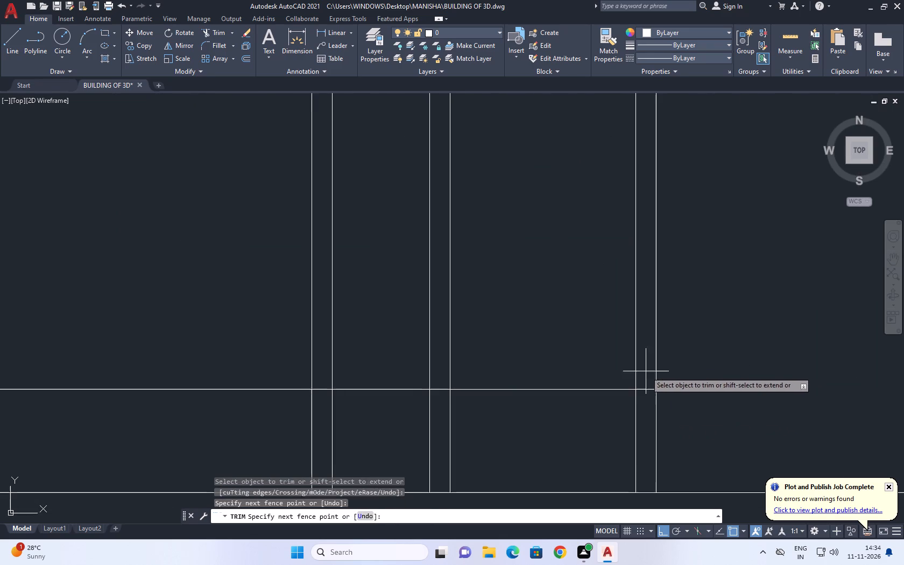
{"action": "left_click", "coordinate": [647, 416]}
{"action": "left_click", "coordinate": [612, 348]}
{"action": "left_click", "coordinate": [553, 411]}
Trim the lower line between the inset panel and the door's mullion, and the panel's outer right edge below that line.
{"action": "scroll", "coordinate": [552, 394], "scroll_direction": "down", "scroll_amount": 2}
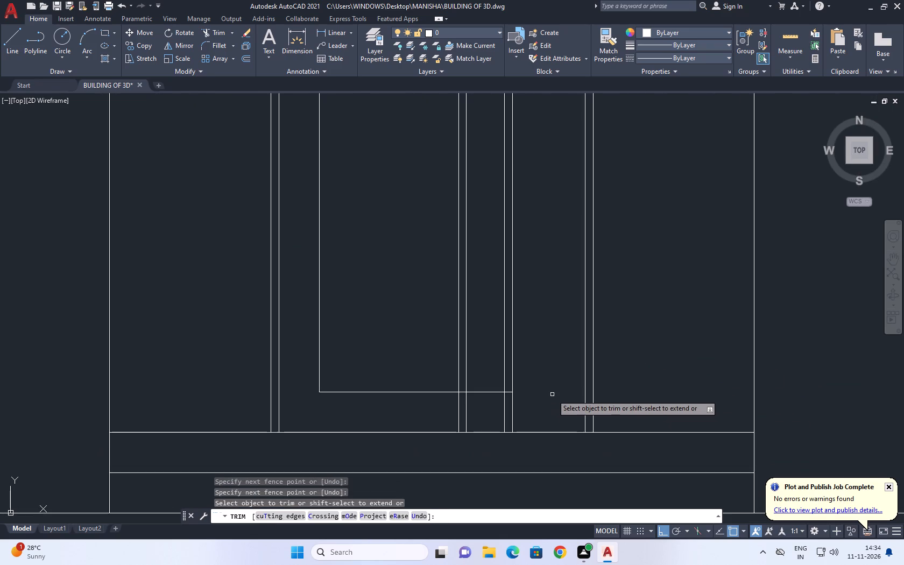
{"action": "scroll", "coordinate": [552, 394], "scroll_direction": "down", "scroll_amount": 2}
{"action": "scroll", "coordinate": [532, 387], "scroll_direction": "up", "scroll_amount": 2}
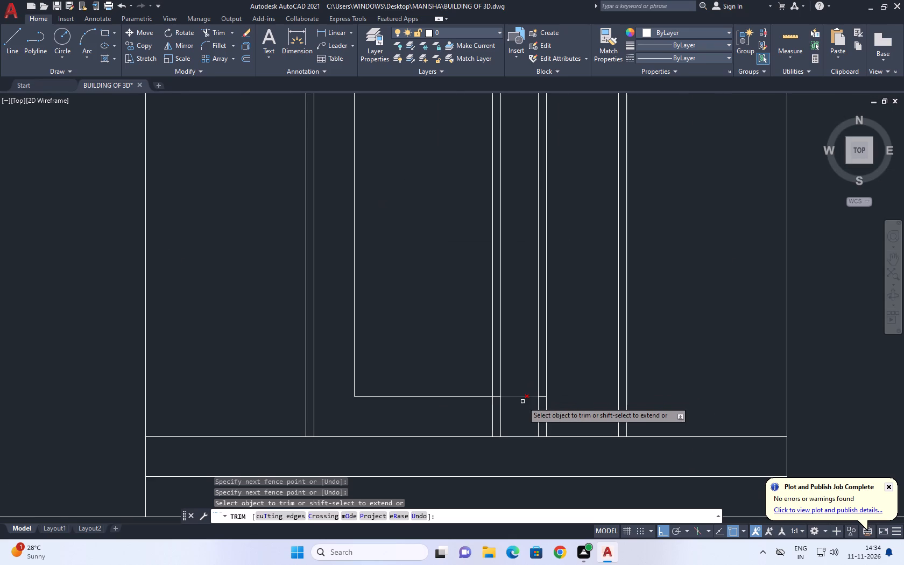
{"action": "middle_click_drag", "start_coordinate": [533, 422], "coordinate": [539, 430]}
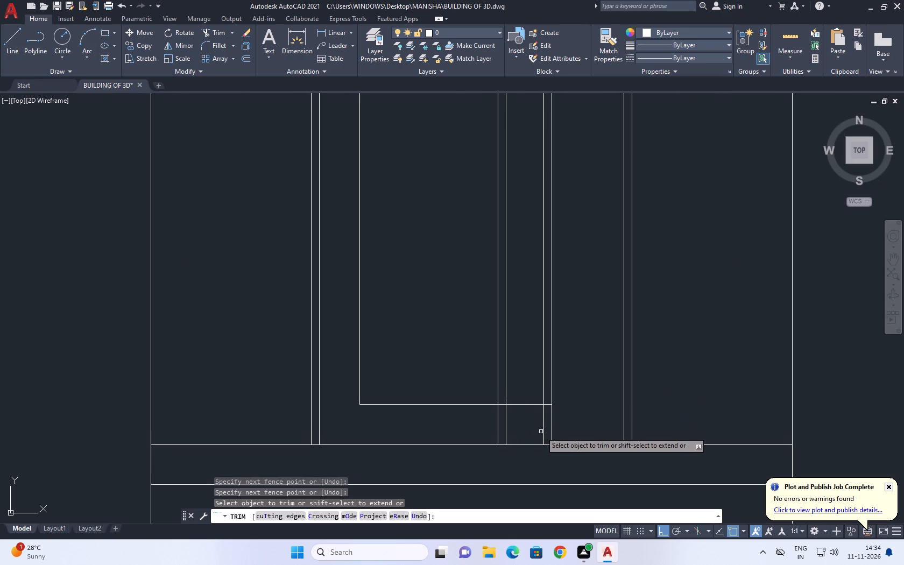
{"action": "left_click", "coordinate": [532, 418]}
{"action": "left_click", "coordinate": [526, 380]}
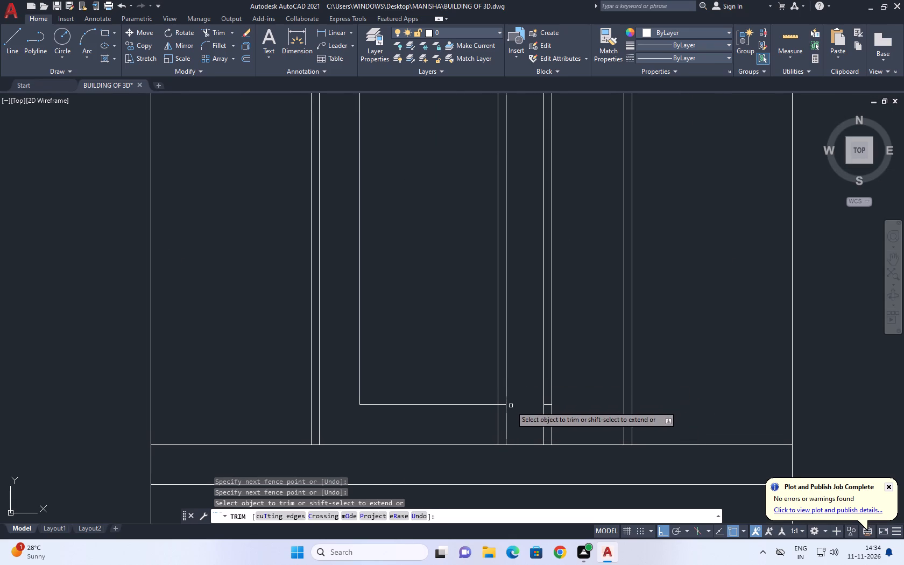
{"action": "left_click", "coordinate": [505, 415]}
{"action": "middle_click_drag", "start_coordinate": [517, 407], "coordinate": [527, 412]}
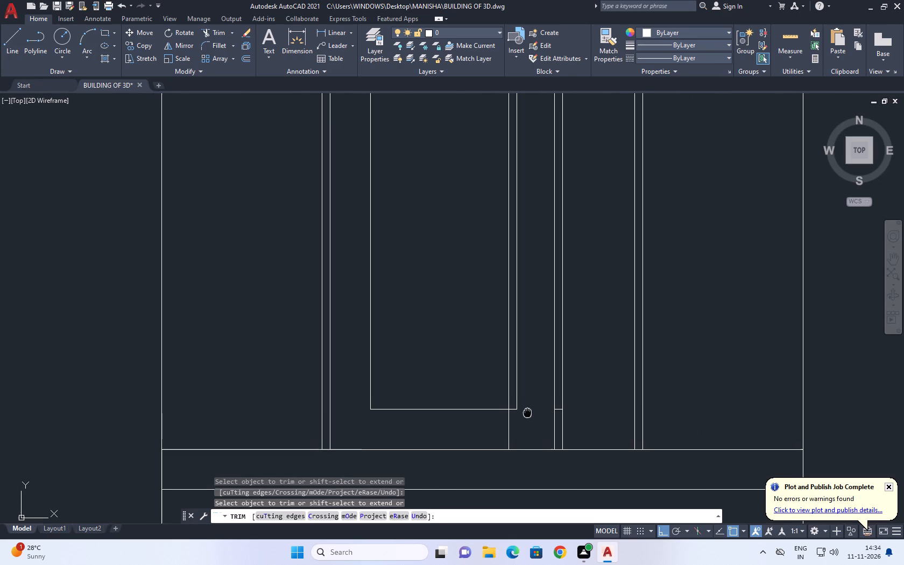
{"action": "middle_click_drag", "start_coordinate": [527, 412], "coordinate": [530, 413]}
Trim the short stub between the two mullion lines level with the inset panel's top.
{"action": "scroll", "coordinate": [592, 397], "scroll_direction": "down", "scroll_amount": 3}
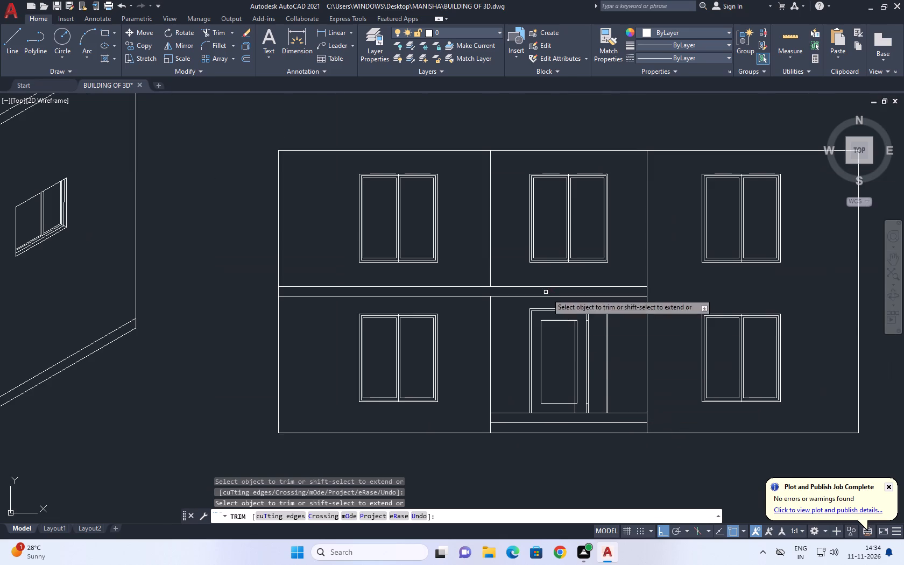
{"action": "scroll", "coordinate": [577, 320], "scroll_direction": "up", "scroll_amount": 3}
{"action": "middle_click_drag", "start_coordinate": [587, 342], "coordinate": [527, 303]}
{"action": "scroll", "coordinate": [562, 293], "scroll_direction": "up", "scroll_amount": 2}
{"action": "left_click", "coordinate": [541, 281]}
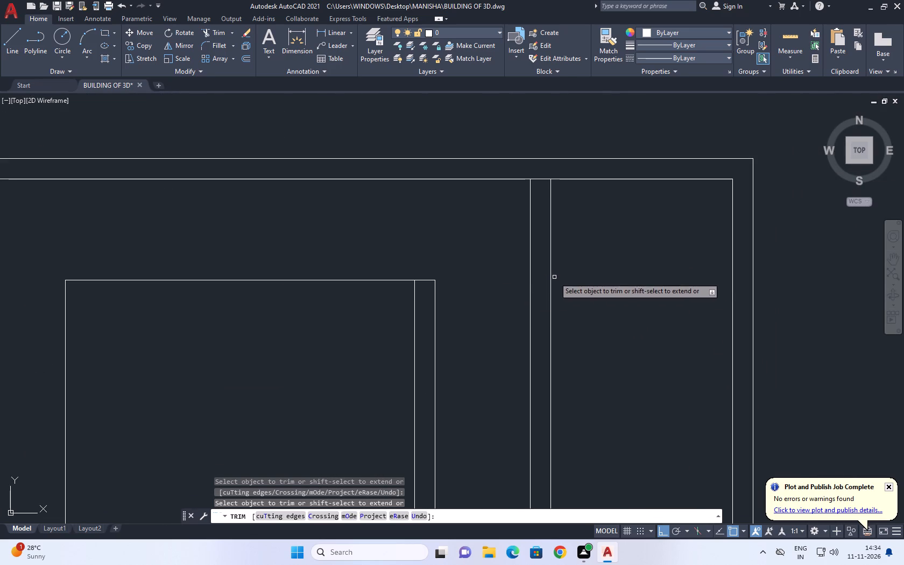
{"action": "right_click", "coordinate": [600, 262]}
{"action": "left_click", "coordinate": [616, 278]}
Extend the short lower stub between the mullion lines to the inset panel's right edge.
{"action": "scroll", "coordinate": [529, 241], "scroll_direction": "down", "scroll_amount": 3}
{"action": "middle_click_drag", "start_coordinate": [550, 399], "coordinate": [552, 337]}
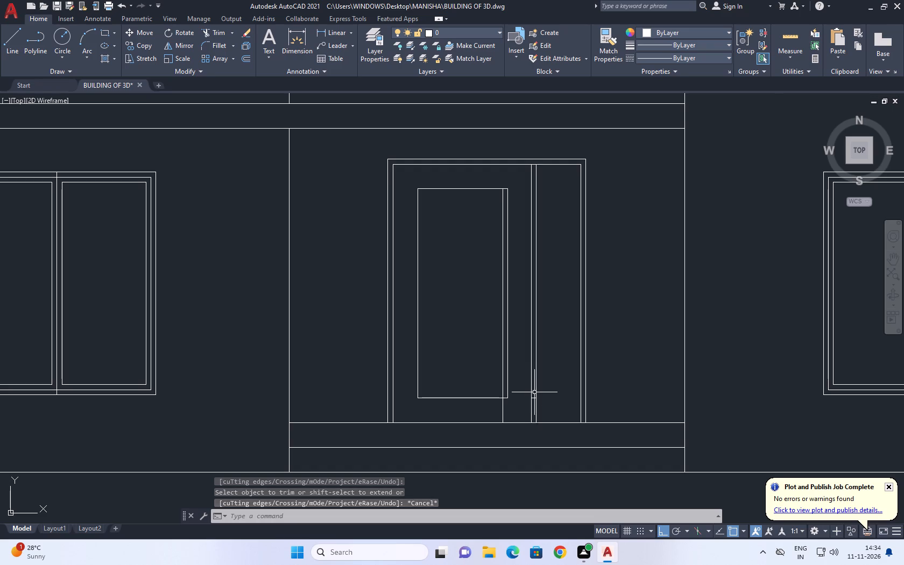
{"action": "scroll", "coordinate": [534, 392], "scroll_direction": "up", "scroll_amount": 1}
{"action": "scroll", "coordinate": [532, 392], "scroll_direction": "down", "scroll_amount": 1}
{"action": "middle_click_drag", "start_coordinate": [550, 386], "coordinate": [556, 389]}
{"action": "key", "text": "e"}
{"action": "key", "text": "x"}
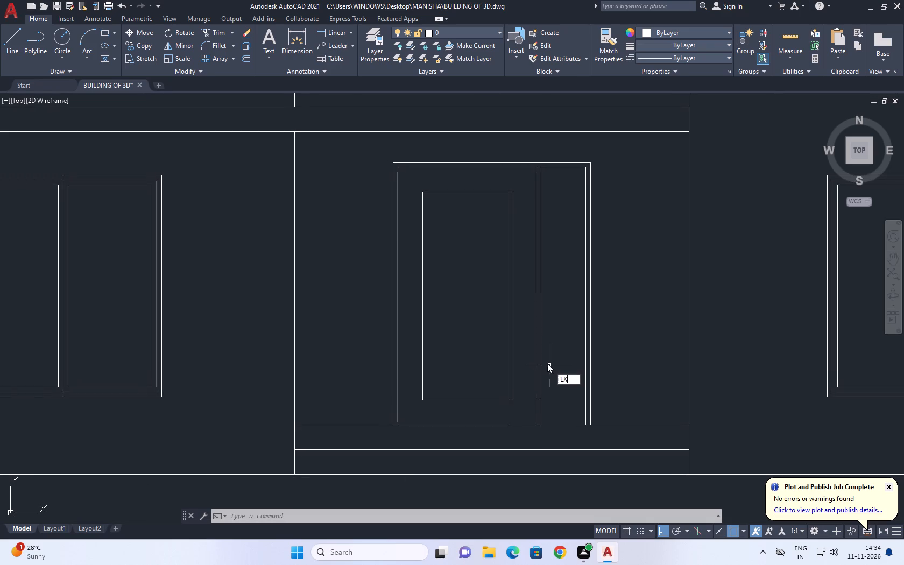
{"action": "key", "text": "space"}
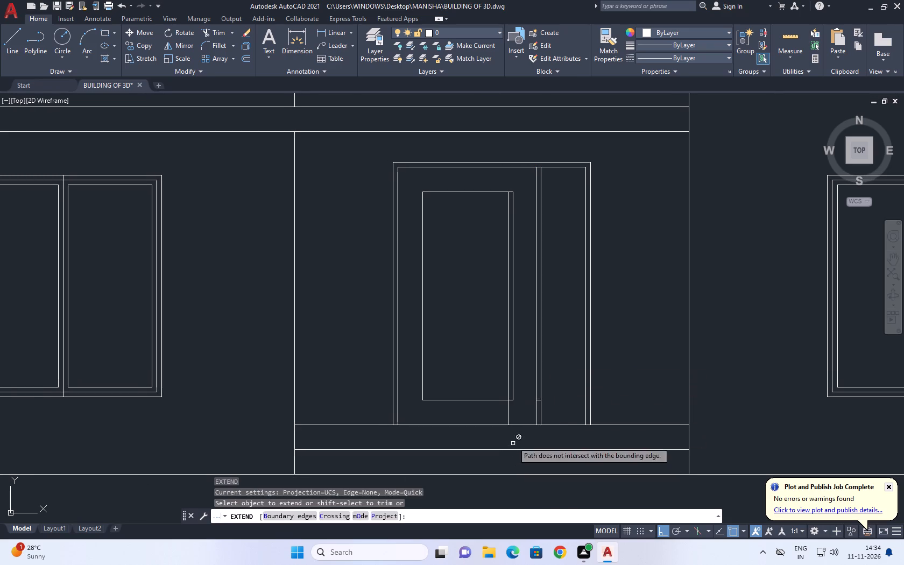
{"action": "scroll", "coordinate": [545, 404], "scroll_direction": "up", "scroll_amount": 2}
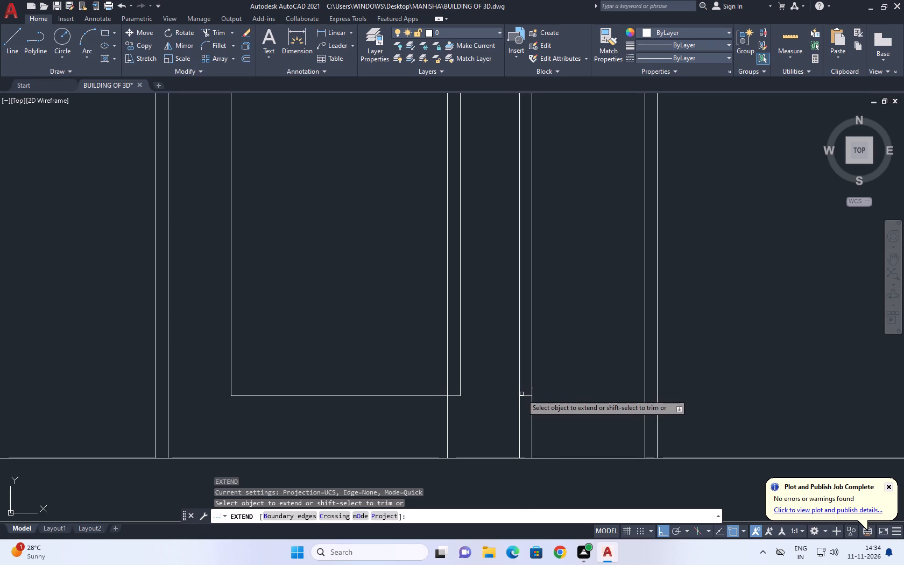
{"action": "left_click", "coordinate": [524, 395]}
{"action": "right_click", "coordinate": [465, 340]}
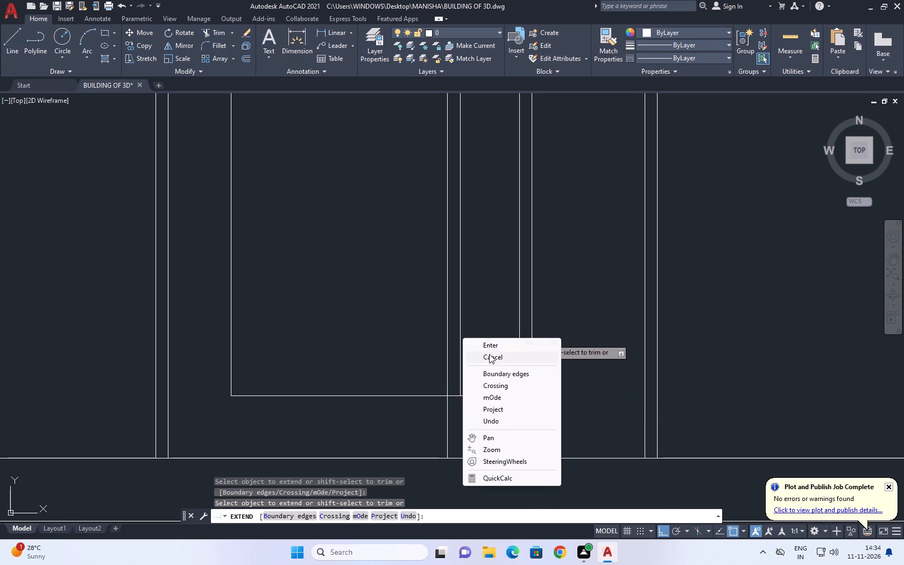
{"action": "left_click", "coordinate": [489, 355]}
Move the extended short line into the side pane, with its right end on the door frame's inner right edge.
{"action": "middle_click_drag", "start_coordinate": [433, 393], "coordinate": [471, 278]}
{"action": "scroll", "coordinate": [519, 298], "scroll_direction": "down", "scroll_amount": 1}
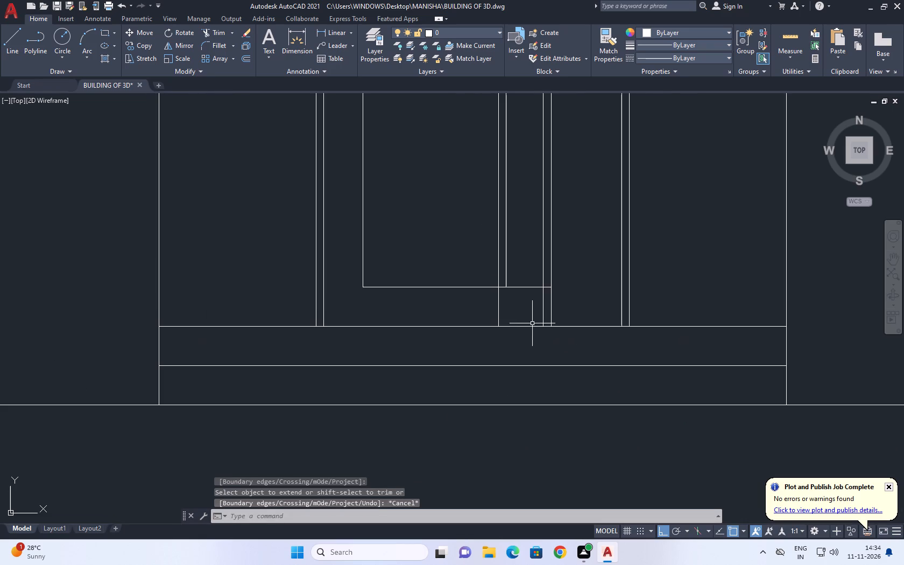
{"action": "left_click", "coordinate": [525, 287]}
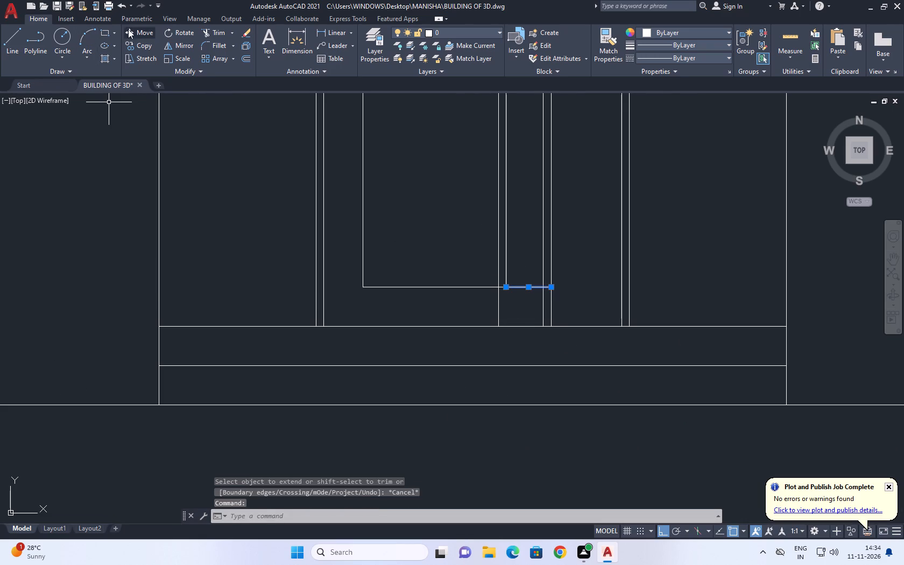
{"action": "left_click", "coordinate": [140, 33]}
{"action": "left_click_drag", "start_coordinate": [551, 286], "coordinate": [557, 286]}
{"action": "left_click_drag", "start_coordinate": [621, 285], "coordinate": [605, 285]}
Extend the moved line's left end to the mullion so it spans the narrow side pane.
{"action": "scroll", "coordinate": [548, 271], "scroll_direction": "down", "scroll_amount": 2}
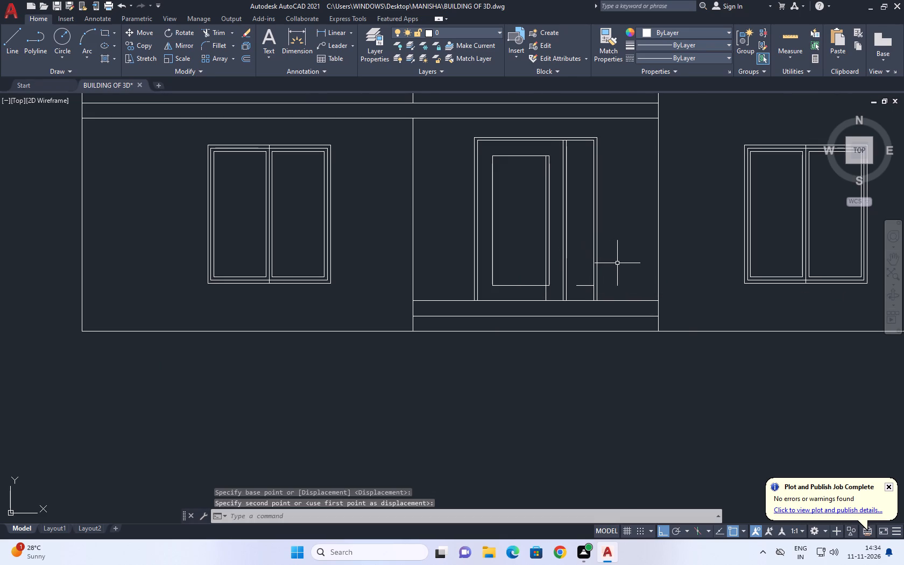
{"action": "type", "text": "EX"}
{"action": "key", "text": "space"}
{"action": "left_click", "coordinate": [581, 285]}
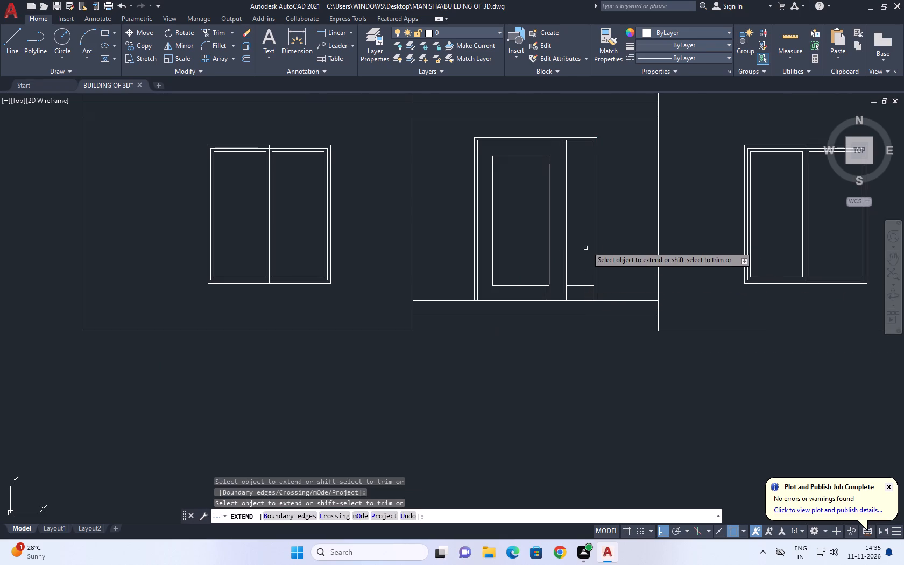
{"action": "key", "text": "Escape"}
Offset the side pane's horizontal line 0.05 upward.
{"action": "middle_click_drag", "start_coordinate": [596, 228], "coordinate": [588, 257]}
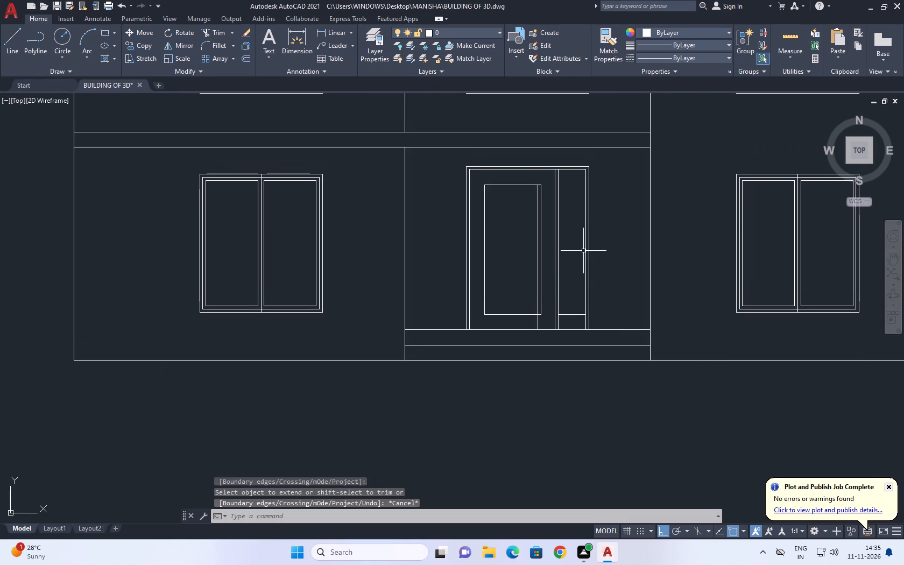
{"action": "scroll", "coordinate": [582, 326], "scroll_direction": "up", "scroll_amount": 2}
{"action": "left_click", "coordinate": [571, 303]}
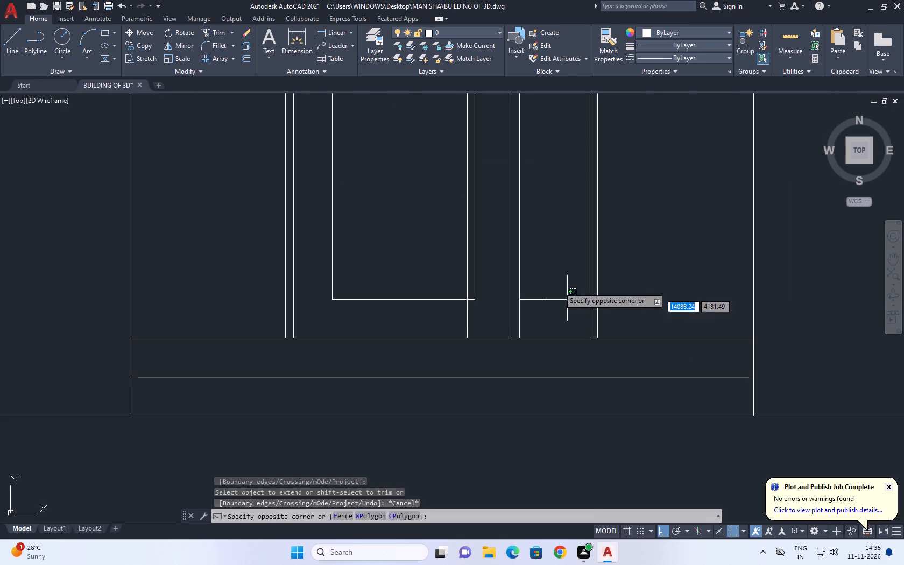
{"action": "left_click", "coordinate": [552, 277]}
{"action": "middle_click_drag", "start_coordinate": [555, 286], "coordinate": [556, 293]}
{"action": "key", "text": "o"}
{"action": "key", "text": "space"}
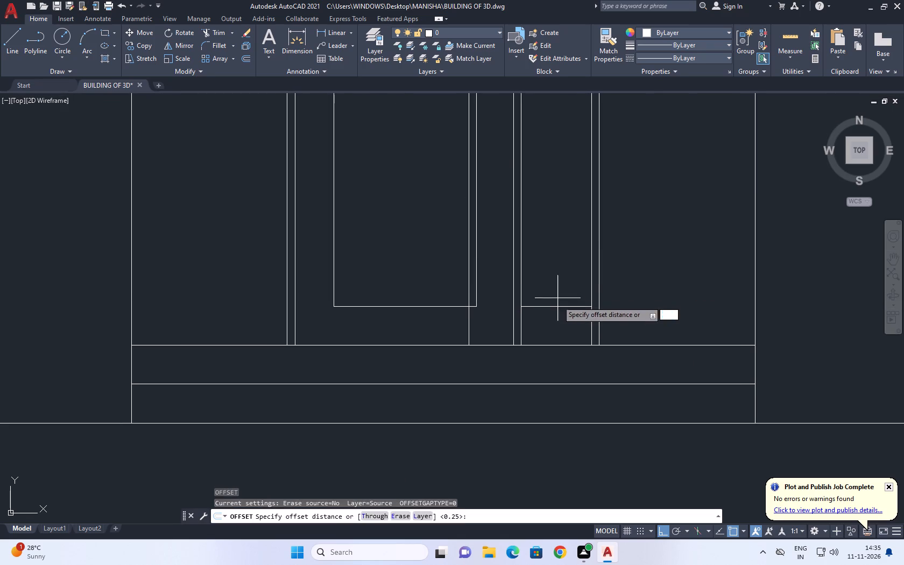
{"action": "key", "text": "space"}
{"action": "left_click", "coordinate": [561, 320]}
{"action": "left_click_drag", "start_coordinate": [553, 292], "coordinate": [553, 297]}
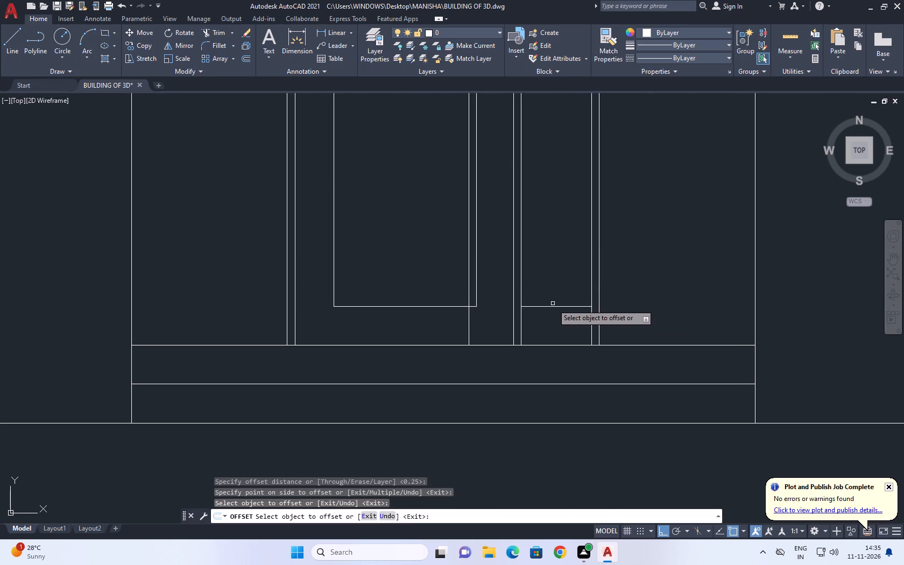
{"action": "left_click", "coordinate": [553, 304]}
{"action": "left_click", "coordinate": [552, 308]}
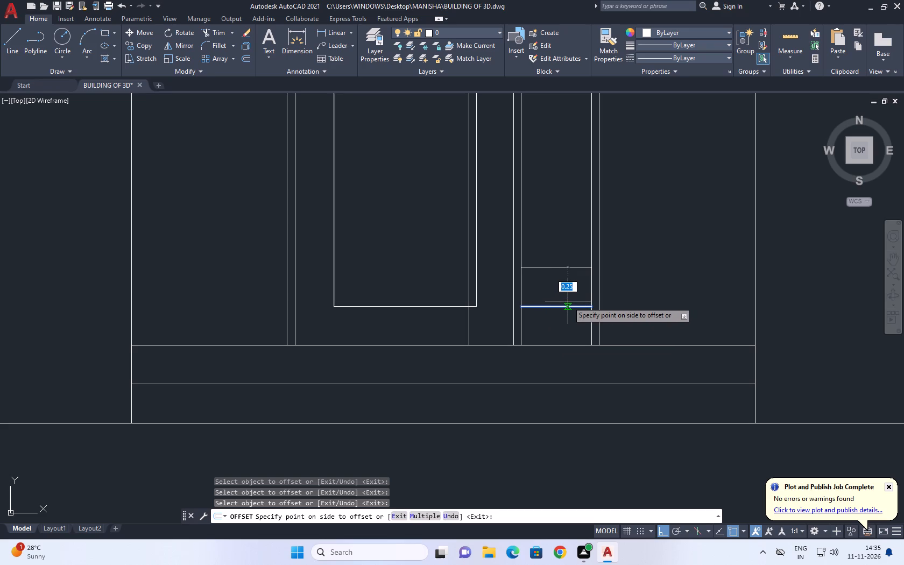
{"action": "type", "text": "0."}
{"action": "key", "text": "0"}
{"action": "key", "text": "5"}
{"action": "key", "text": "Return"}
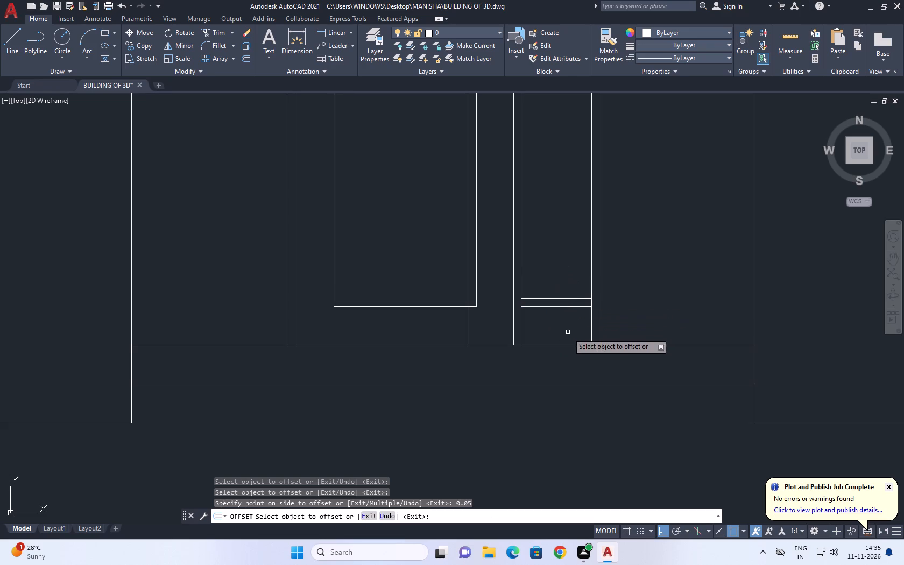
{"action": "key", "text": "Escape"}
Draw two vertical lines joining the outer frame corners of the upper and lower windows in the right bay, one on each side.
{"action": "middle_click_drag", "start_coordinate": [556, 324], "coordinate": [572, 336]}
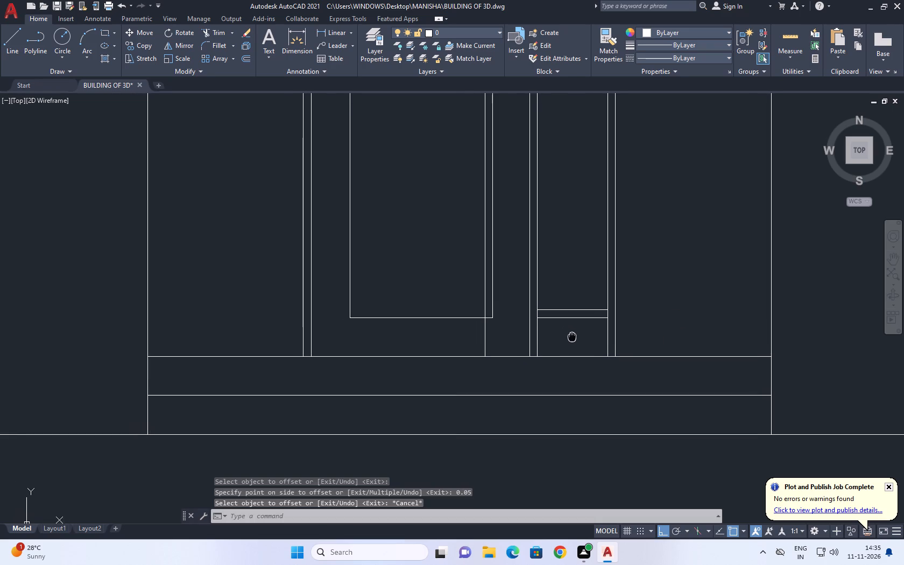
{"action": "middle_click_drag", "start_coordinate": [572, 336], "coordinate": [578, 338]}
{"action": "scroll", "coordinate": [578, 338], "scroll_direction": "down", "scroll_amount": 3}
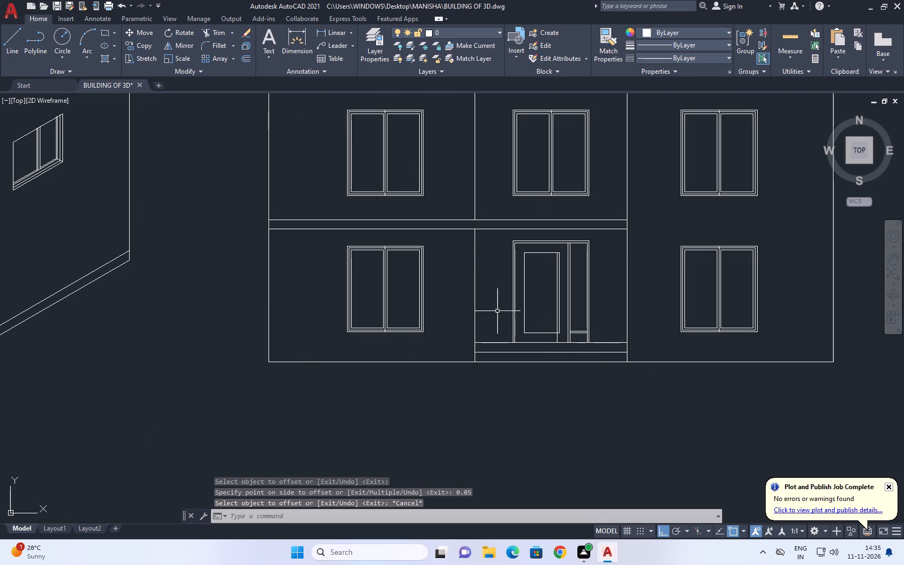
{"action": "middle_click_drag", "start_coordinate": [489, 308], "coordinate": [506, 319]}
{"action": "scroll", "coordinate": [489, 308], "scroll_direction": "up", "scroll_amount": 1}
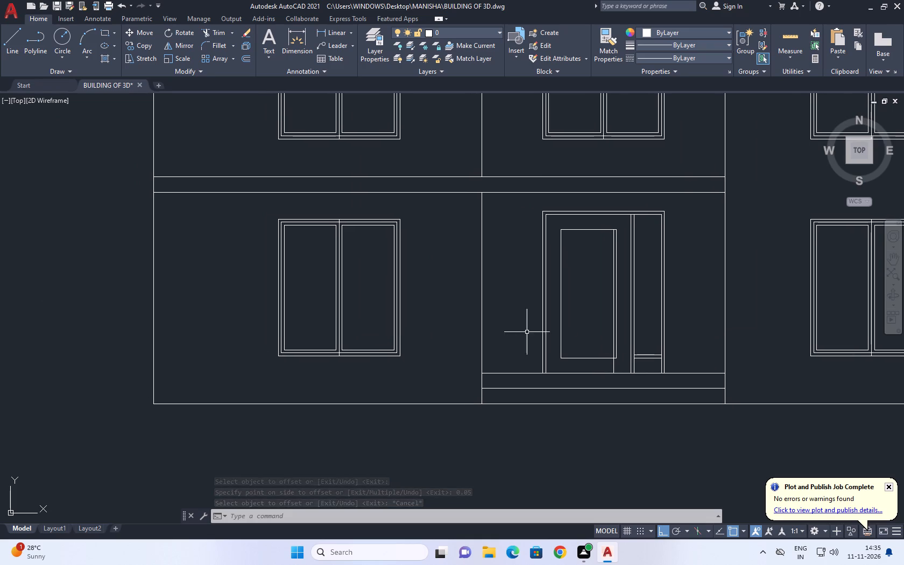
{"action": "scroll", "coordinate": [547, 331], "scroll_direction": "down", "scroll_amount": 1}
{"action": "middle_click_drag", "start_coordinate": [711, 211], "coordinate": [612, 255]}
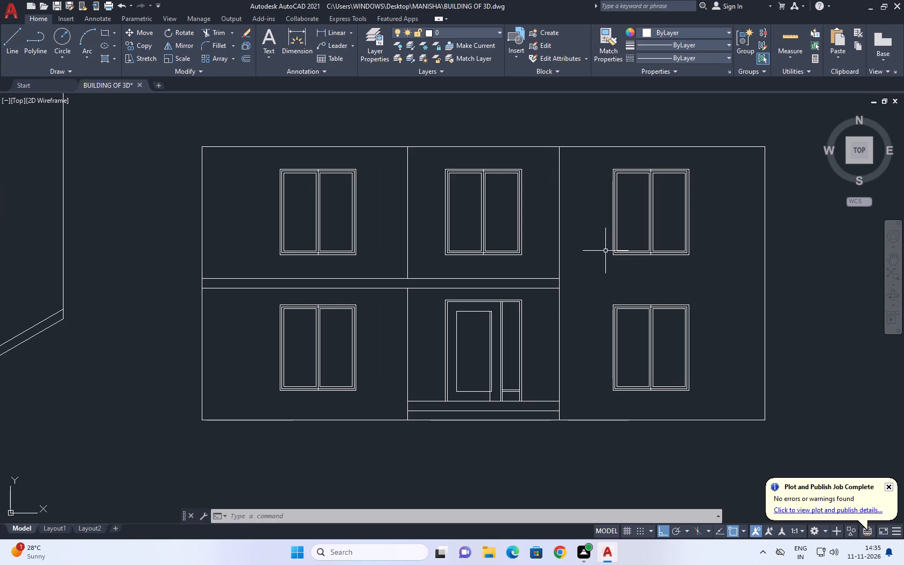
{"action": "middle_click_drag", "start_coordinate": [650, 271], "coordinate": [641, 271]}
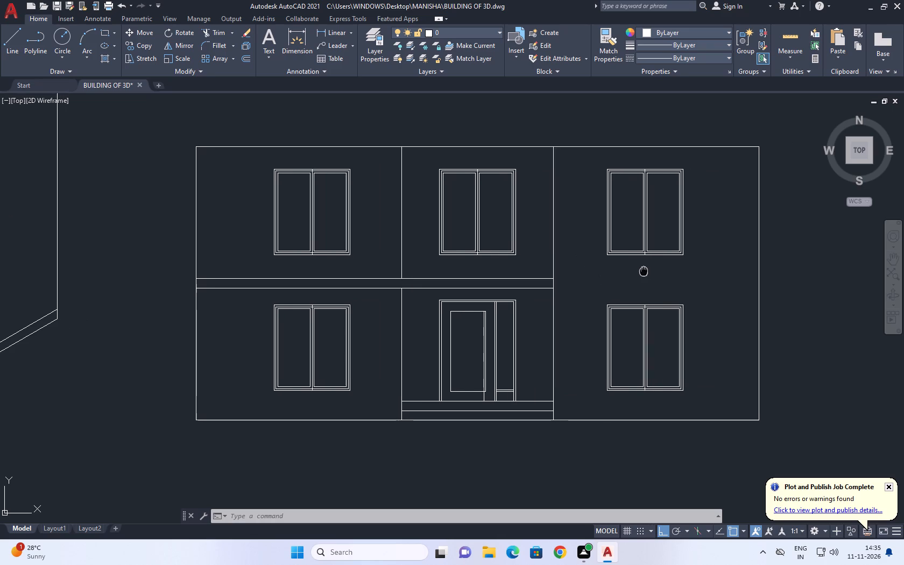
{"action": "middle_click_drag", "start_coordinate": [641, 271], "coordinate": [632, 272]}
{"action": "type", "text": "L"}
{"action": "key", "text": "space"}
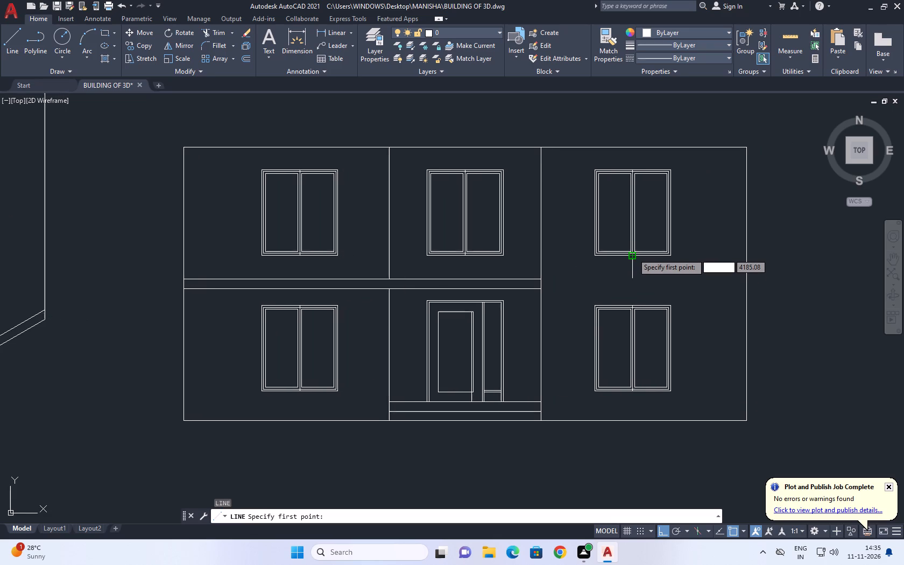
{"action": "scroll", "coordinate": [674, 261], "scroll_direction": "up", "scroll_amount": 2}
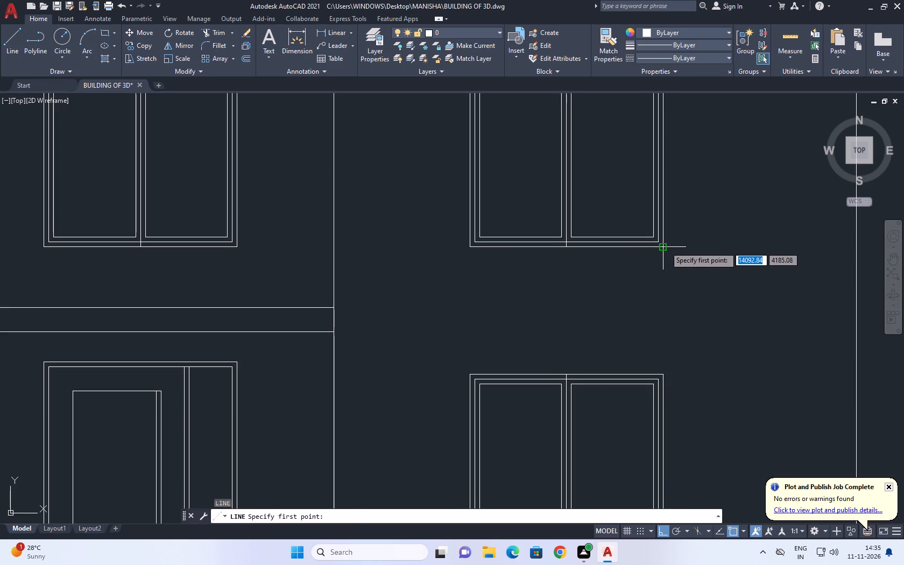
{"action": "left_click", "coordinate": [665, 246]}
{"action": "left_click", "coordinate": [662, 375]}
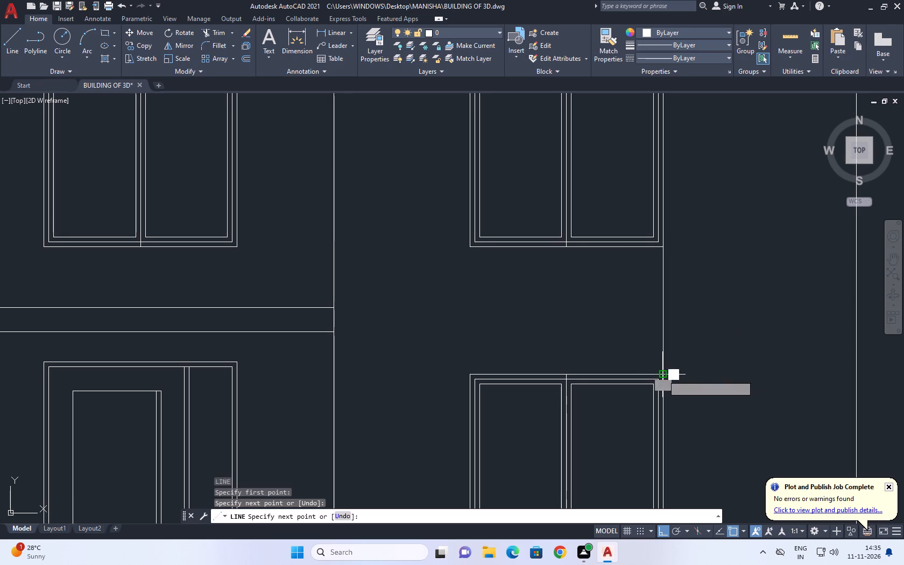
{"action": "key", "text": "Escape"}
{"action": "key", "text": "space"}
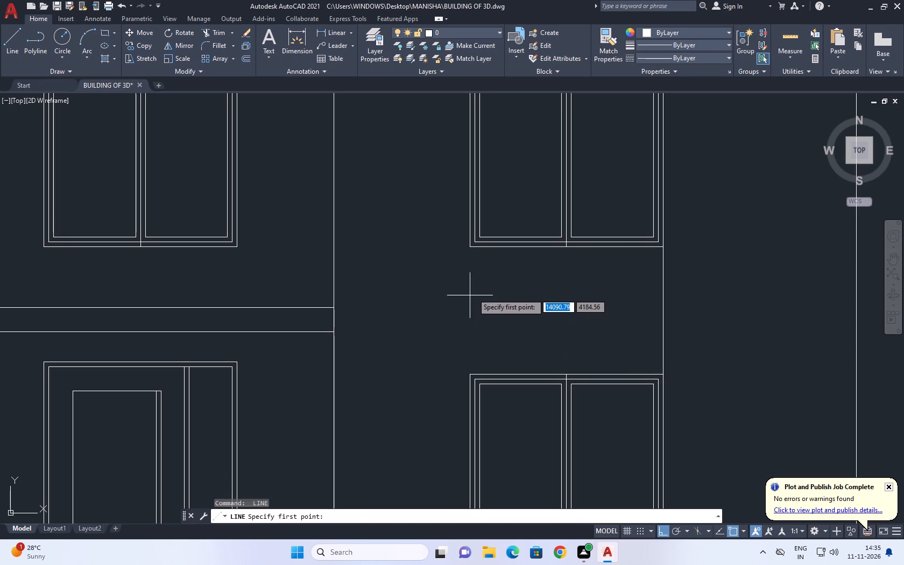
{"action": "left_click", "coordinate": [468, 248]}
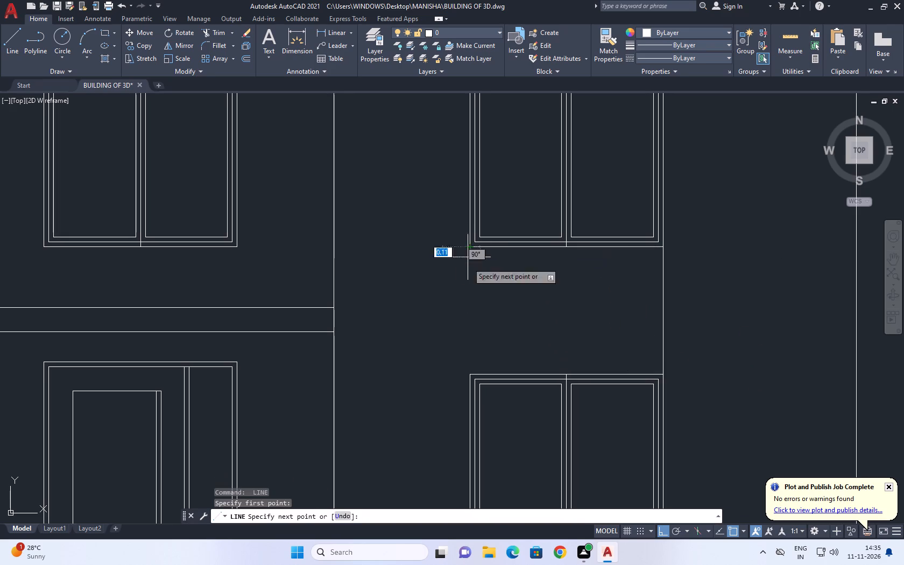
{"action": "left_click", "coordinate": [470, 376]}
{"action": "key", "text": "Escape"}
On the left side of the same windows, join the inner frame corners and the pane corners with two vertical lines.
{"action": "key", "text": "space"}
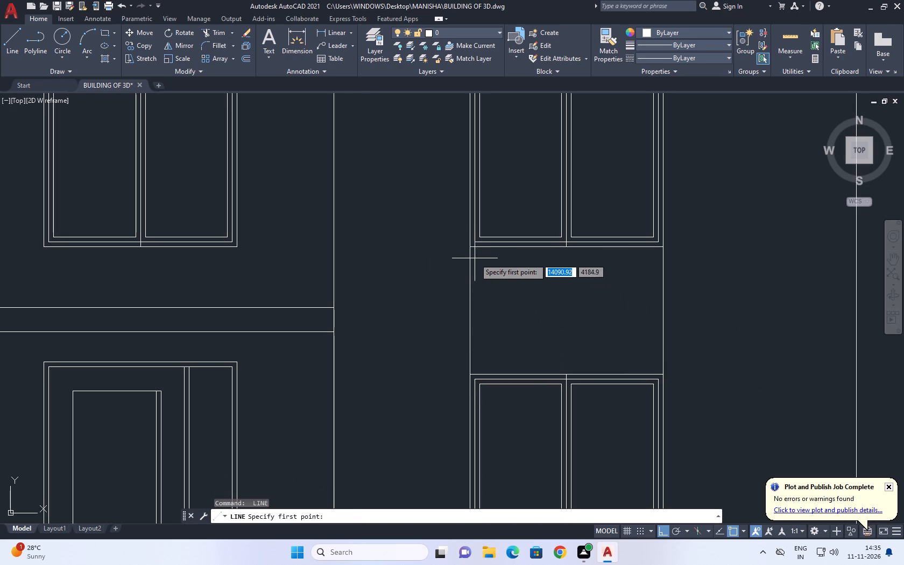
{"action": "left_click", "coordinate": [476, 242]}
{"action": "scroll", "coordinate": [485, 398], "scroll_direction": "up", "scroll_amount": 2}
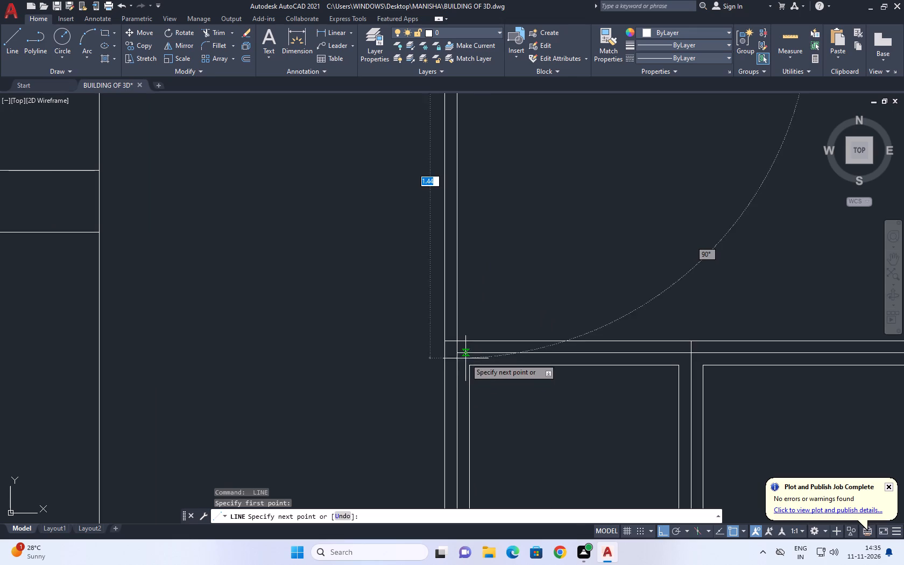
{"action": "left_click", "coordinate": [459, 354]}
{"action": "key", "text": "space"}
{"action": "key", "text": "space"}
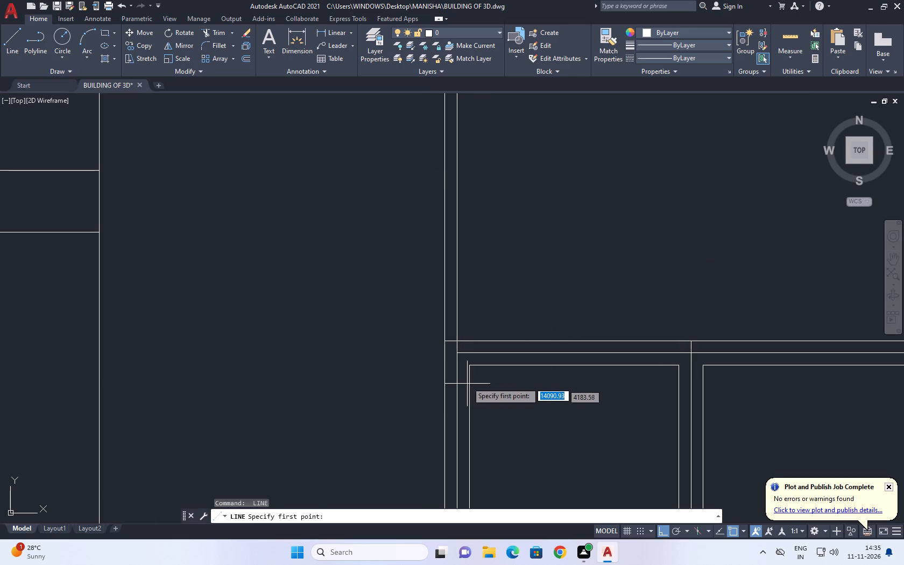
{"action": "left_click", "coordinate": [470, 366]}
{"action": "scroll", "coordinate": [470, 196], "scroll_direction": "up", "scroll_amount": 1}
{"action": "middle_click_drag", "start_coordinate": [471, 196], "coordinate": [481, 327]}
{"action": "scroll", "coordinate": [481, 328], "scroll_direction": "down", "scroll_amount": 3}
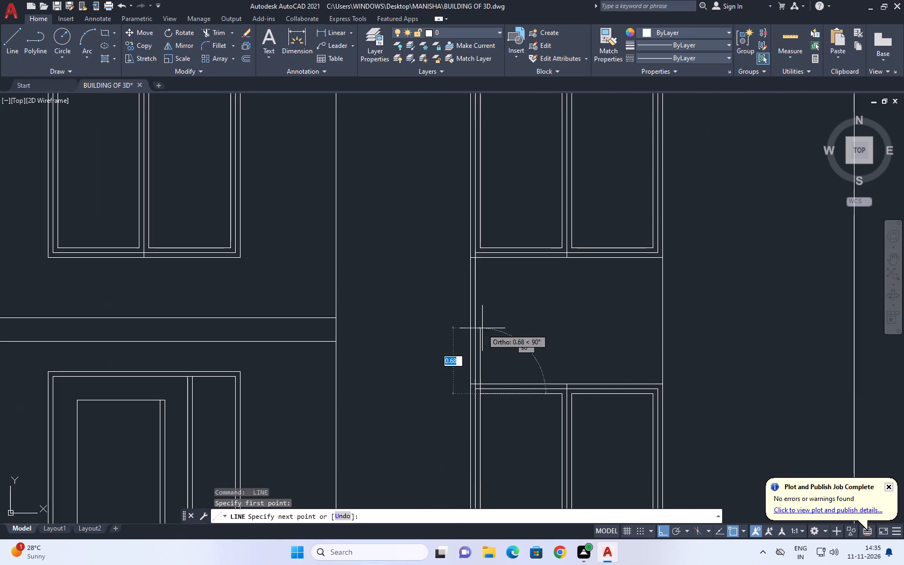
{"action": "scroll", "coordinate": [484, 249], "scroll_direction": "up", "scroll_amount": 2}
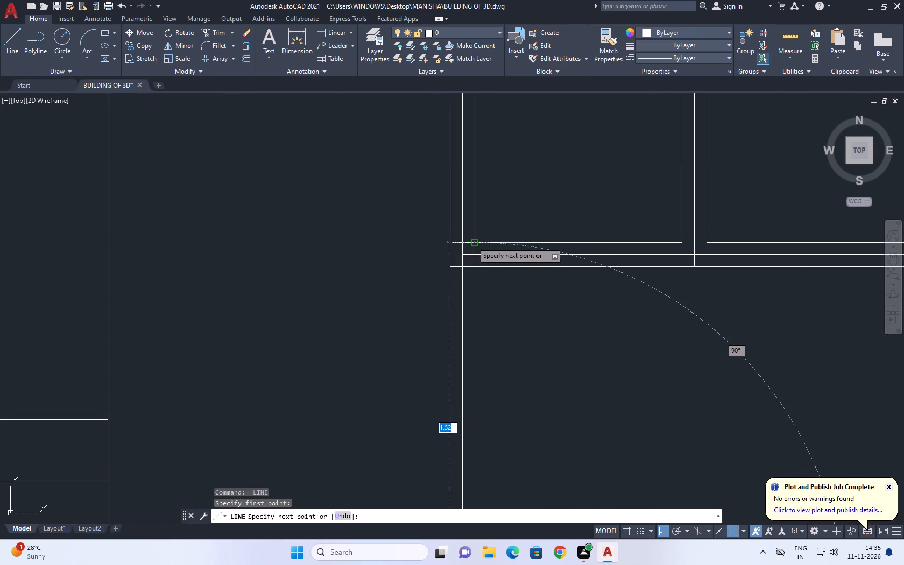
{"action": "left_click", "coordinate": [472, 239]}
{"action": "key", "text": "Escape"}
Draw a vertical line joining the right-hand inner frame corners of the upper and lower windows.
{"action": "middle_click_drag", "start_coordinate": [561, 330], "coordinate": [465, 302]}
{"action": "key", "text": "space"}
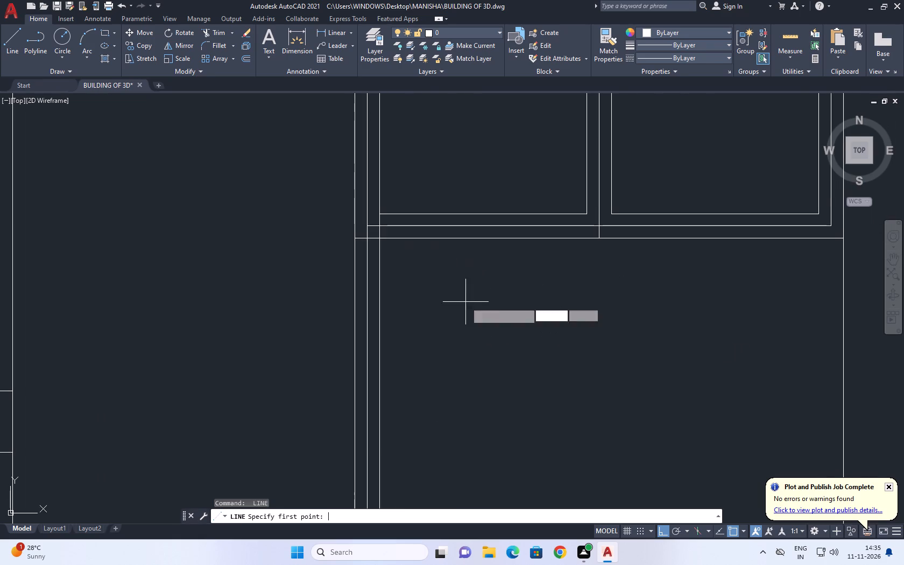
{"action": "scroll", "coordinate": [486, 321], "scroll_direction": "down", "scroll_amount": 1}
{"action": "middle_click_drag", "start_coordinate": [599, 335], "coordinate": [532, 327]}
{"action": "scroll", "coordinate": [601, 282], "scroll_direction": "up", "scroll_amount": 1}
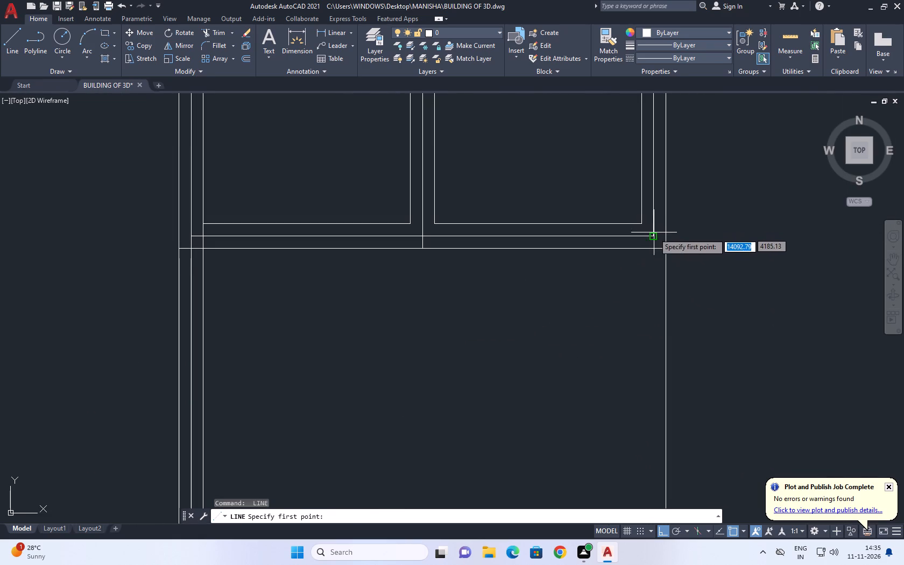
{"action": "left_click", "coordinate": [654, 233]}
{"action": "scroll", "coordinate": [658, 279], "scroll_direction": "down", "scroll_amount": 1}
{"action": "middle_click_drag", "start_coordinate": [632, 405], "coordinate": [617, 303]}
{"action": "scroll", "coordinate": [677, 397], "scroll_direction": "up", "scroll_amount": 1}
{"action": "scroll", "coordinate": [615, 356], "scroll_direction": "up", "scroll_amount": 1}
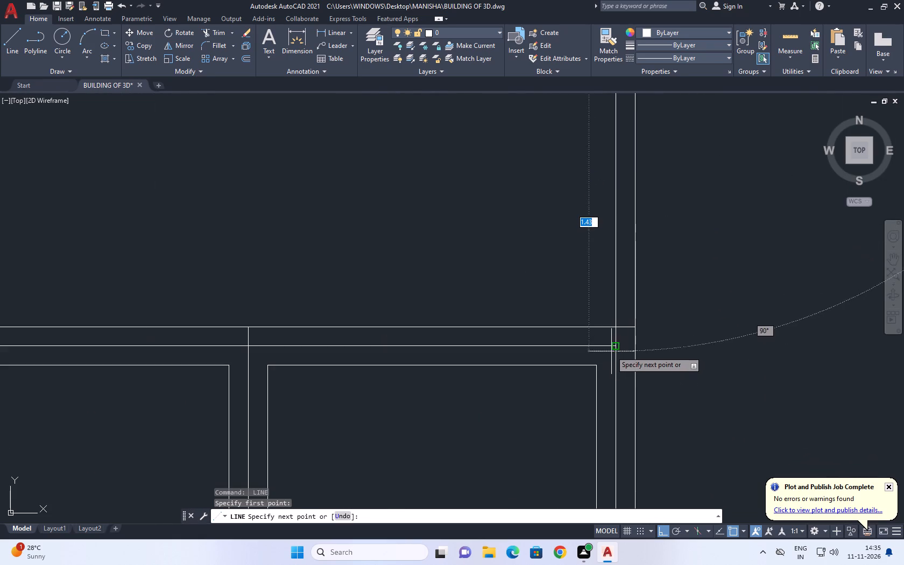
{"action": "left_click", "coordinate": [620, 347]}
{"action": "right_click", "coordinate": [712, 316]}
{"action": "left_click", "coordinate": [739, 331]}
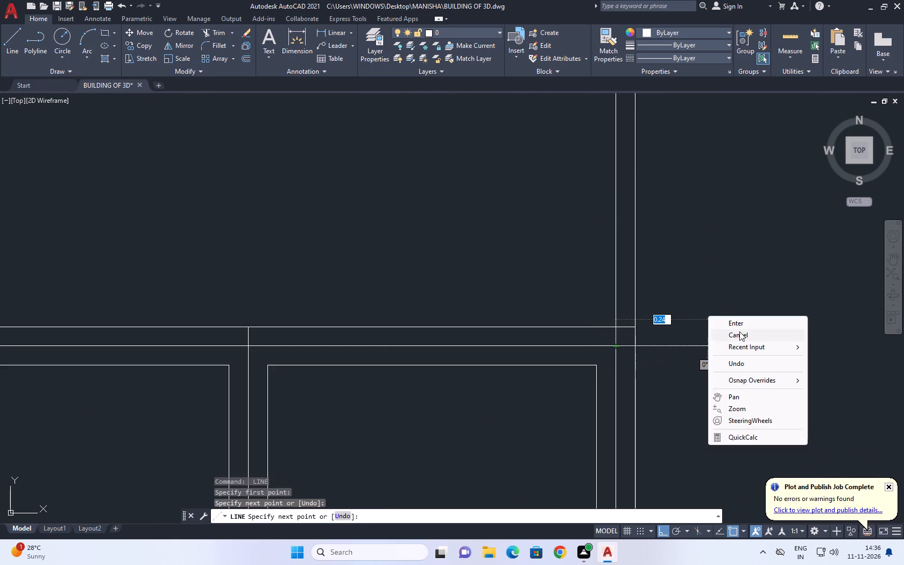
Draw a vertical line from the lower window's upper-right pane corner to the upper window's lower-right pane corner.
{"action": "right_click", "coordinate": [584, 289]}
{"action": "left_click", "coordinate": [604, 292]}
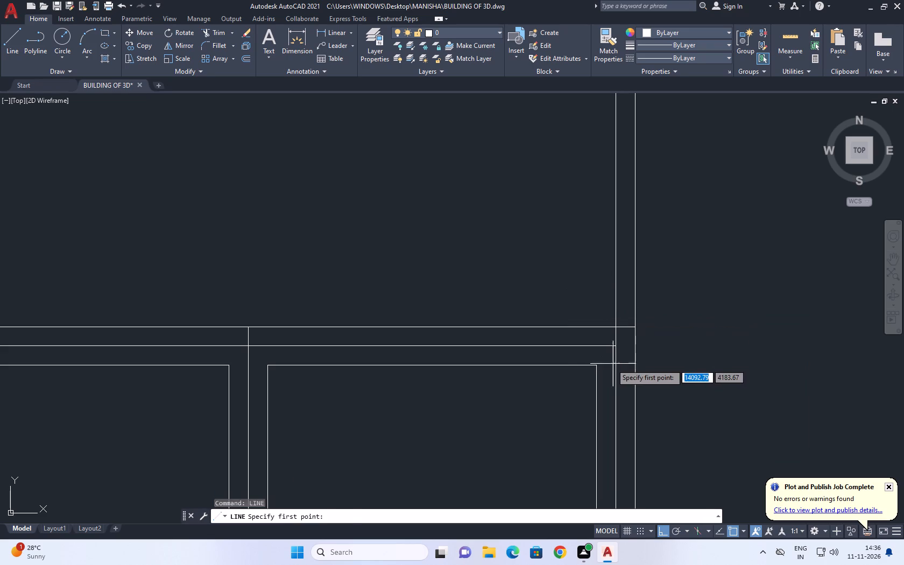
{"action": "left_click", "coordinate": [598, 362]}
{"action": "middle_click_drag", "start_coordinate": [584, 230], "coordinate": [593, 334]}
{"action": "scroll", "coordinate": [596, 357], "scroll_direction": "down", "scroll_amount": 1}
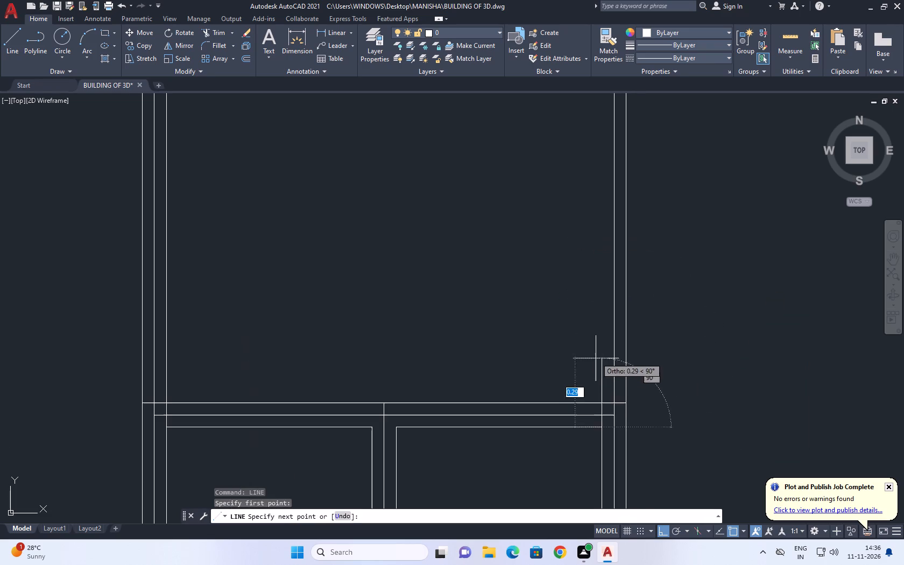
{"action": "middle_click_drag", "start_coordinate": [609, 165], "coordinate": [618, 348]}
{"action": "scroll", "coordinate": [609, 277], "scroll_direction": "up", "scroll_amount": 1}
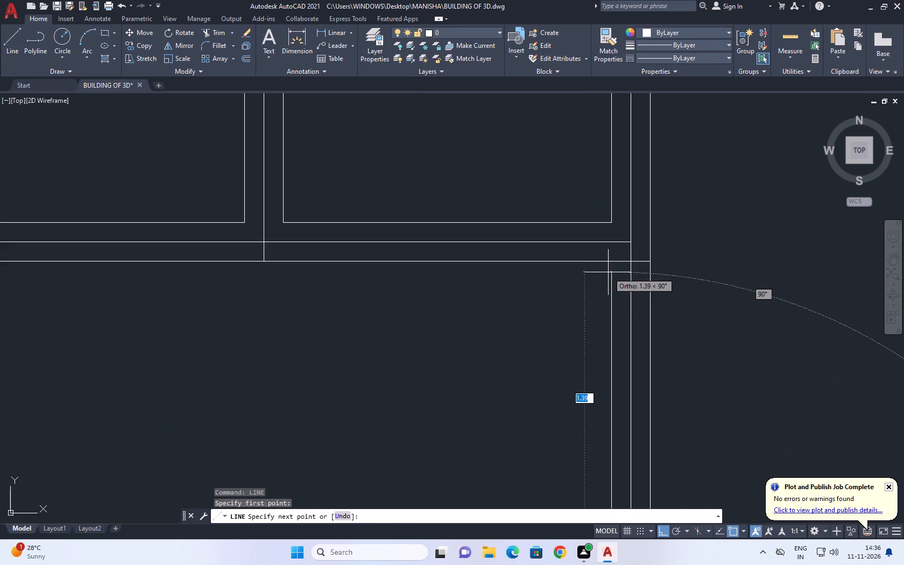
{"action": "left_click", "coordinate": [613, 221]}
{"action": "right_click", "coordinate": [640, 211]}
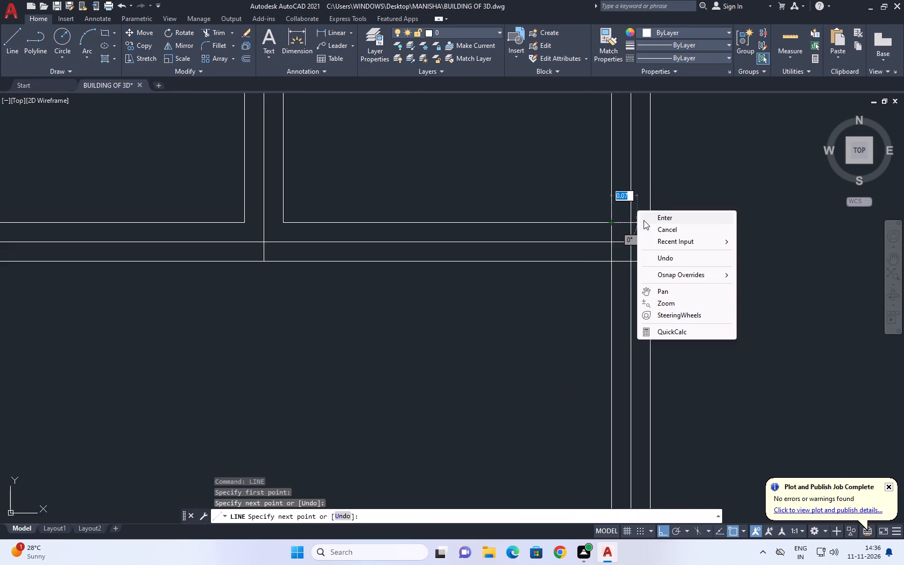
{"action": "left_click", "coordinate": [649, 220]}
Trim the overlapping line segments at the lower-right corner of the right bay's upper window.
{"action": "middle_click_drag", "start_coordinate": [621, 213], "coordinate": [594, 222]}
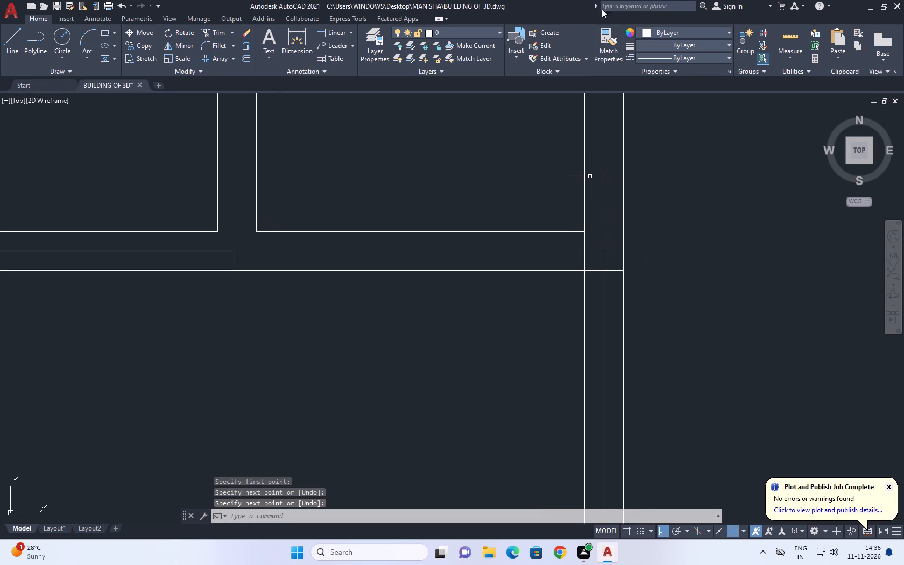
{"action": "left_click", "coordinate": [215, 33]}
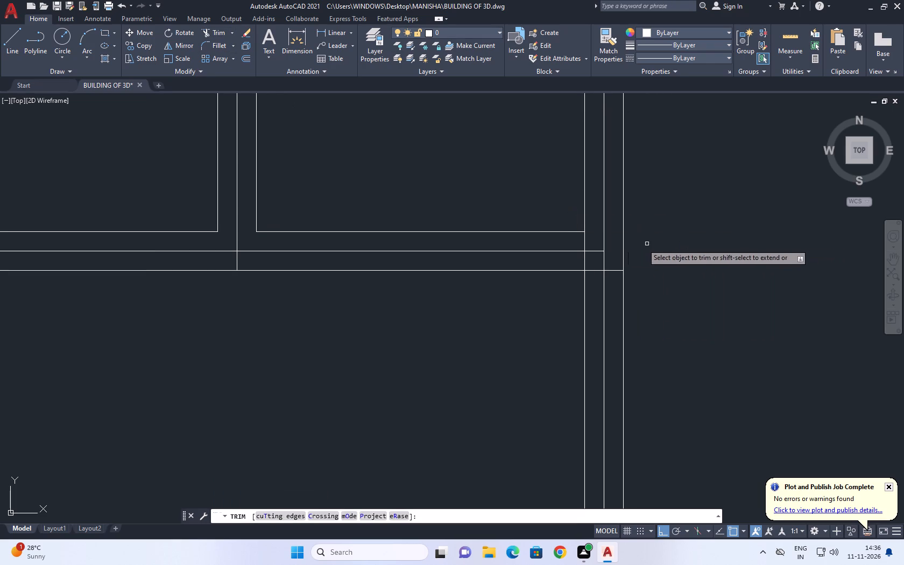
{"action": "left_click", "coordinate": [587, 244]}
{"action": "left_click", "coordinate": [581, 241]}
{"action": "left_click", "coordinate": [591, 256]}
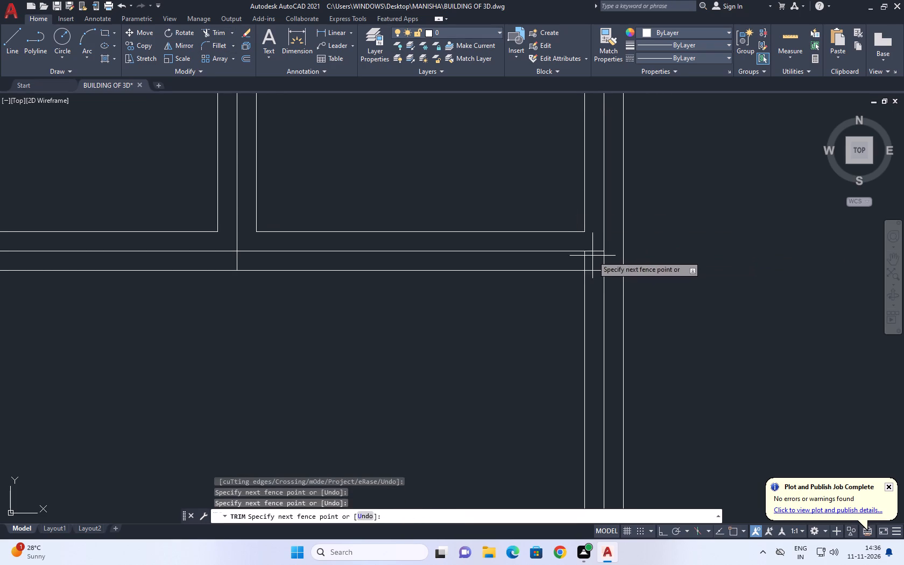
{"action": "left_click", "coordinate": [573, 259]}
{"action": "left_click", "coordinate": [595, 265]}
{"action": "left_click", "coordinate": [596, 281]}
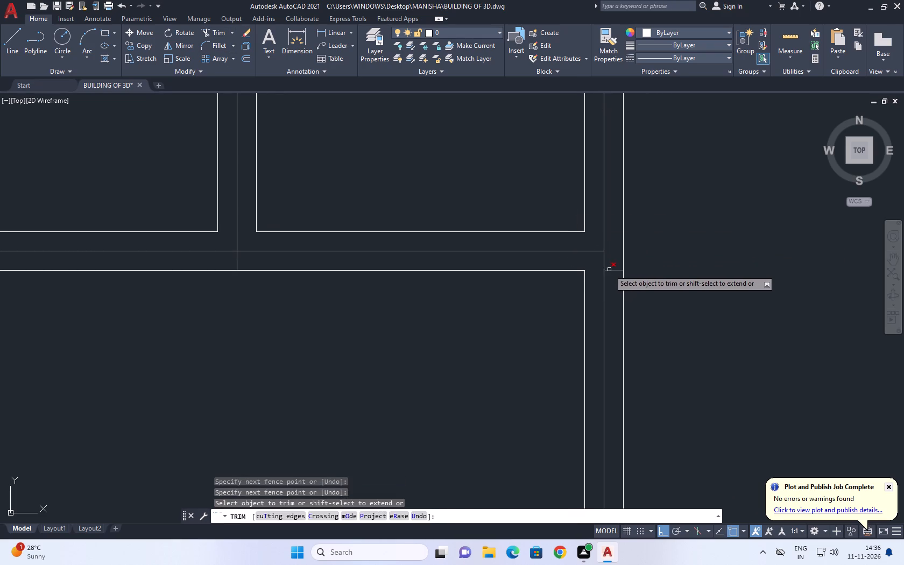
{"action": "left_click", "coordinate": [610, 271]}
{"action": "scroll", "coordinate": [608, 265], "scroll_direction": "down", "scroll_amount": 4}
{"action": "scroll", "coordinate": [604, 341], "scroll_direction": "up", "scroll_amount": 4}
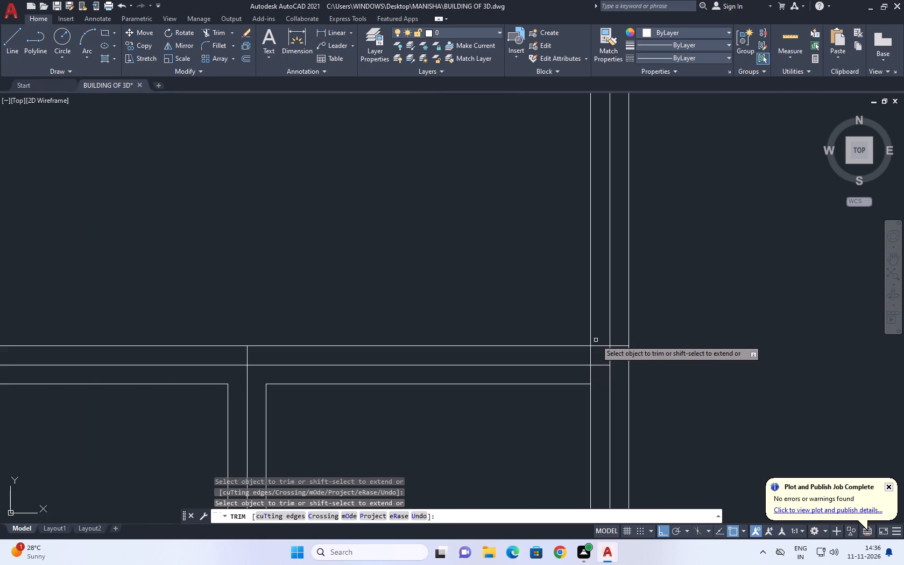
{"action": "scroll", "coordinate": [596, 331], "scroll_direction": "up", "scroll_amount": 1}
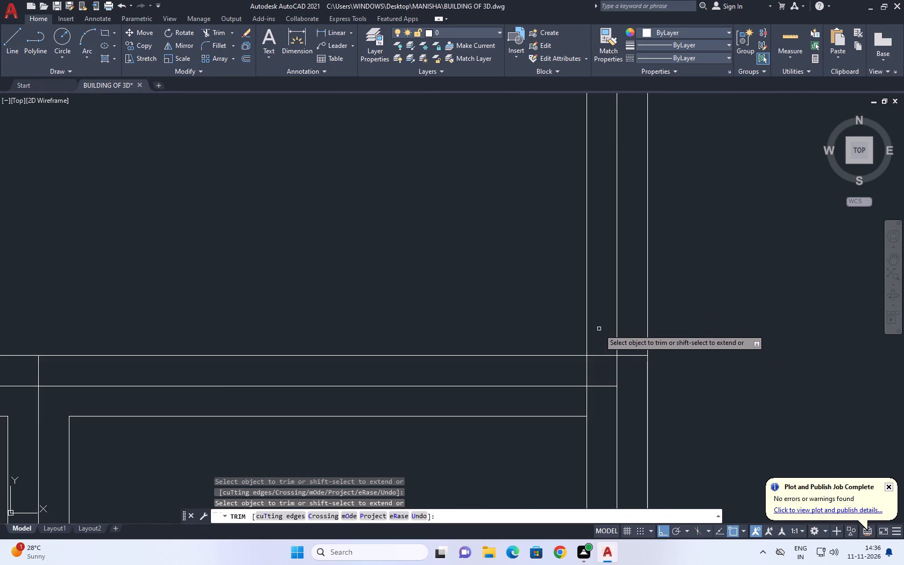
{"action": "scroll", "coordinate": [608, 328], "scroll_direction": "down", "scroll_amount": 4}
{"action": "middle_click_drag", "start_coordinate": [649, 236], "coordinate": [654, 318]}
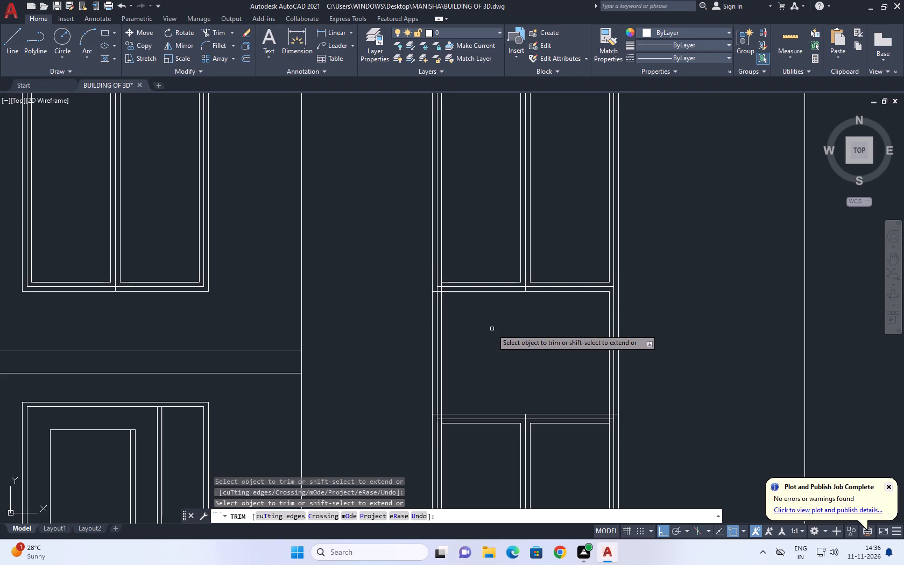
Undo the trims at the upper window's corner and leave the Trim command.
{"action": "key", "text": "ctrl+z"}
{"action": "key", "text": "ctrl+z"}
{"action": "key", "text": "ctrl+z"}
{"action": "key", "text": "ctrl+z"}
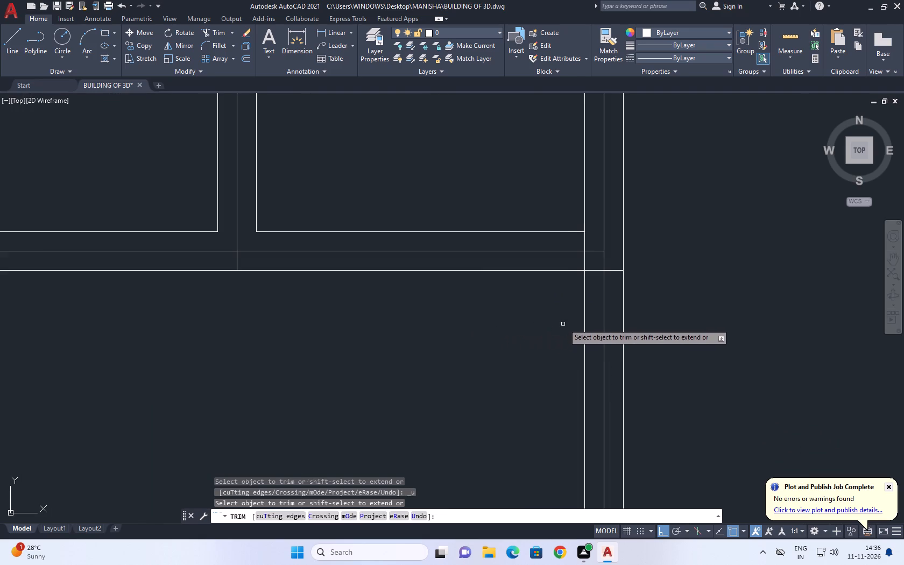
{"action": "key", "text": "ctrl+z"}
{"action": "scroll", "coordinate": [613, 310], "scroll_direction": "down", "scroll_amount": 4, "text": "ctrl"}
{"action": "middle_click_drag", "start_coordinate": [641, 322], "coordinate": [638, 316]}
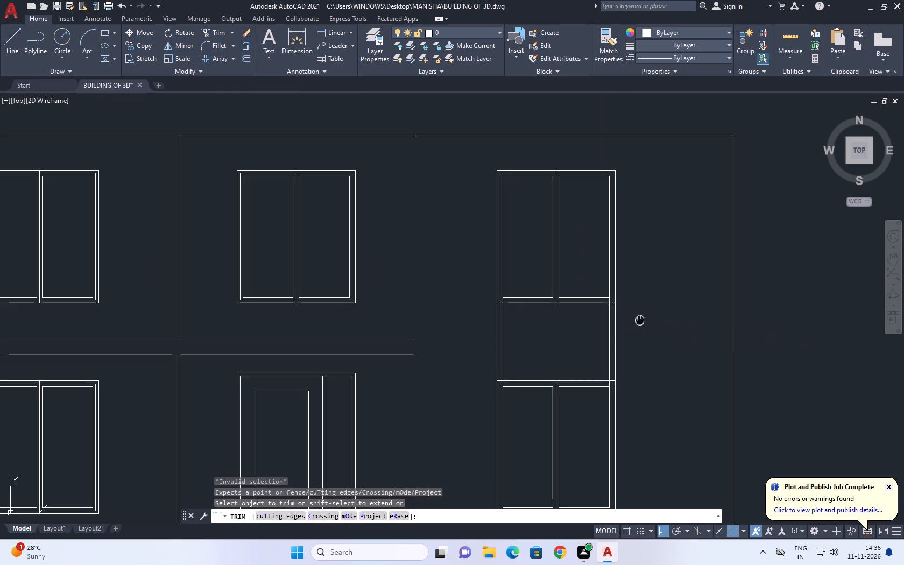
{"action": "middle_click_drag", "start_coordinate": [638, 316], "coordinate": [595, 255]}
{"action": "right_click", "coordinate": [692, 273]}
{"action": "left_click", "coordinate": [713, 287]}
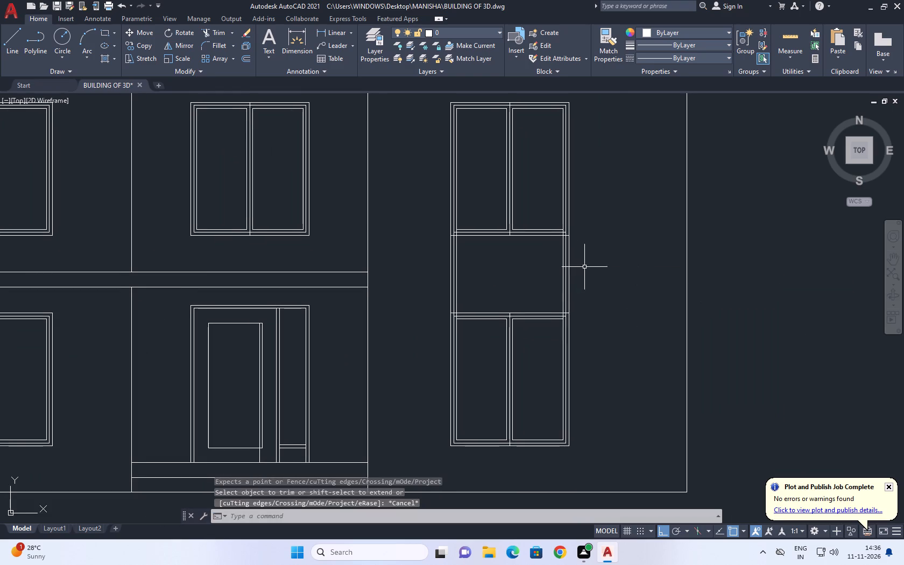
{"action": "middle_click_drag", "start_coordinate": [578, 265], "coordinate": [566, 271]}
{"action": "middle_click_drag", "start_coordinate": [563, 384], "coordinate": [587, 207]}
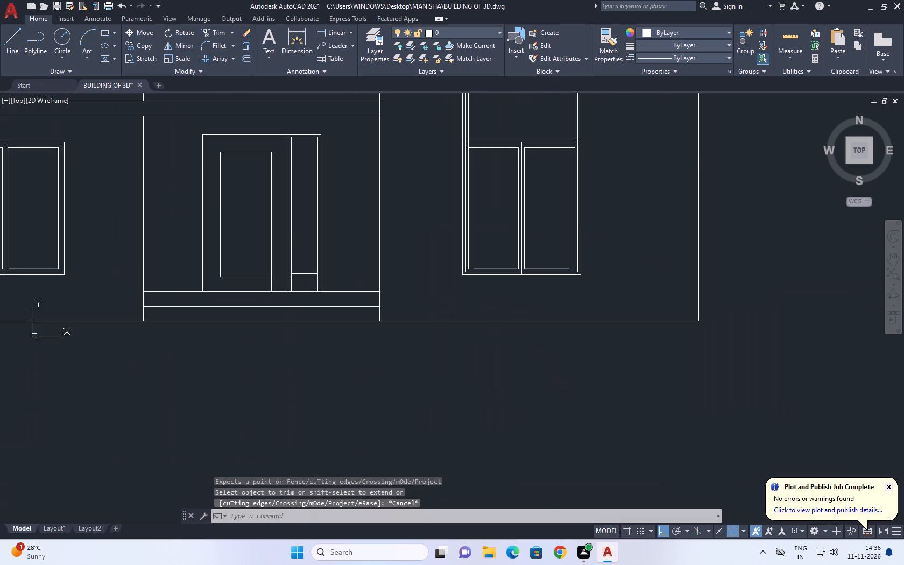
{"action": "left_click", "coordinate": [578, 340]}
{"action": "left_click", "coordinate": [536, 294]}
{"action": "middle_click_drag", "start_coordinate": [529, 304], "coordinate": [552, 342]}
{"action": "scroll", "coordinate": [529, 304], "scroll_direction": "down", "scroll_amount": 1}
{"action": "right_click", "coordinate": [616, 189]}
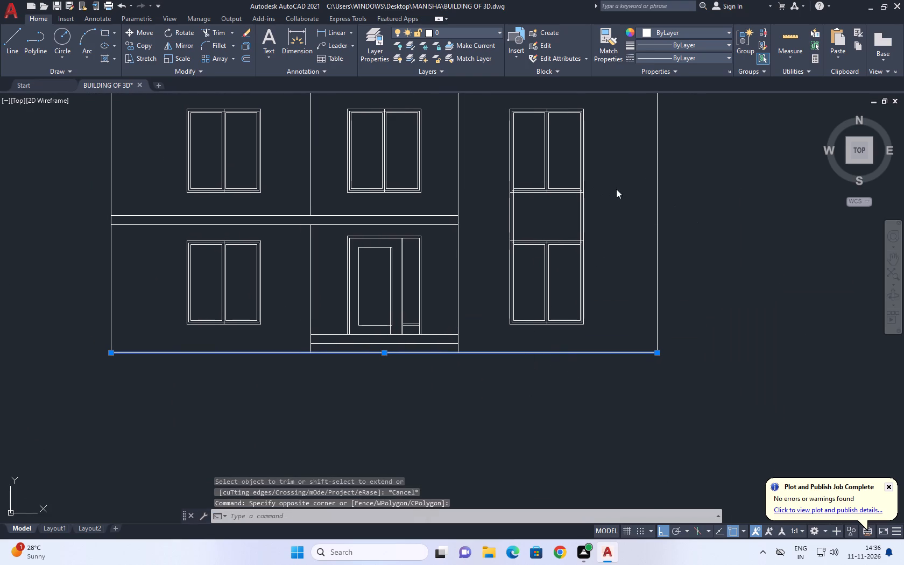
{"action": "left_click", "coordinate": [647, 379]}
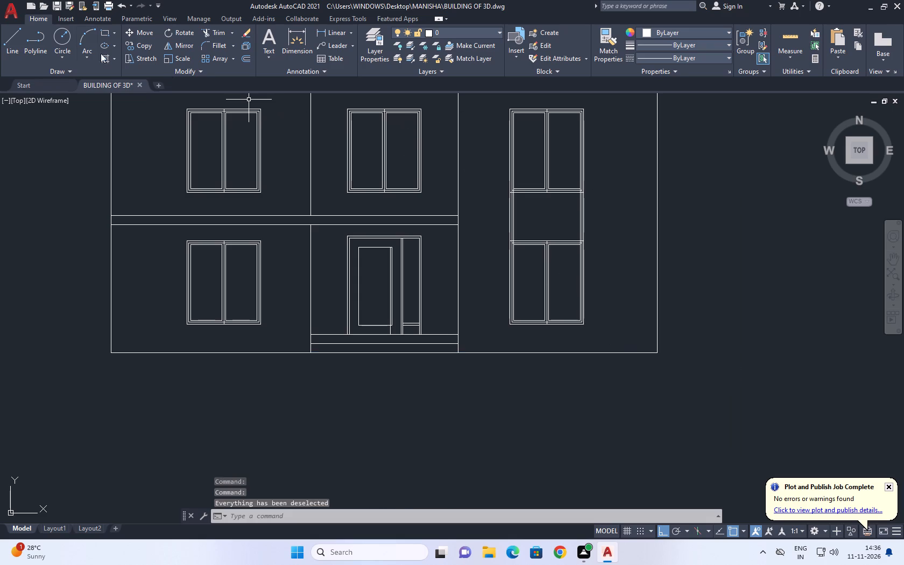
Draw a horizontal line from the top step's end at the right bay's edge, across that bay and past the outer wall.
{"action": "left_click", "coordinate": [10, 34]}
{"action": "scroll", "coordinate": [373, 327], "scroll_direction": "up", "scroll_amount": 2}
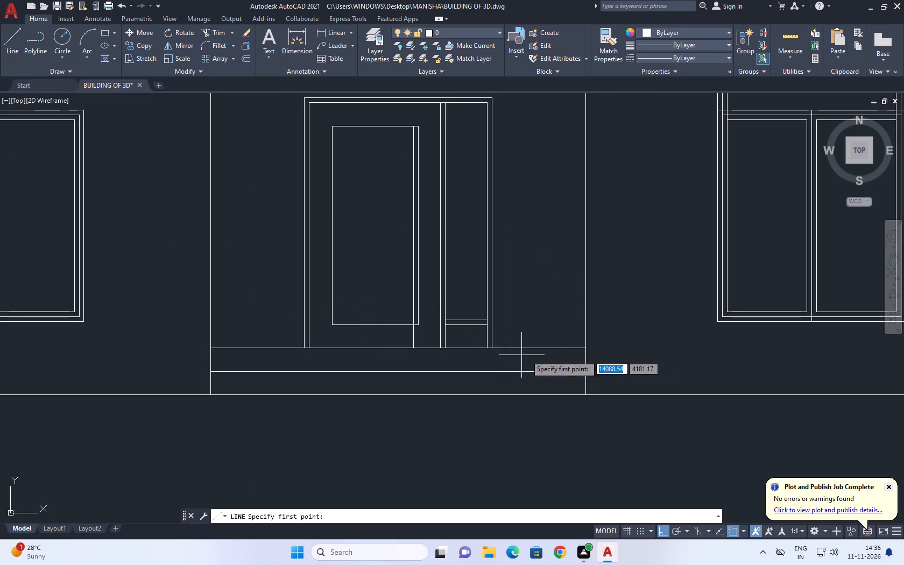
{"action": "left_click", "coordinate": [585, 348]}
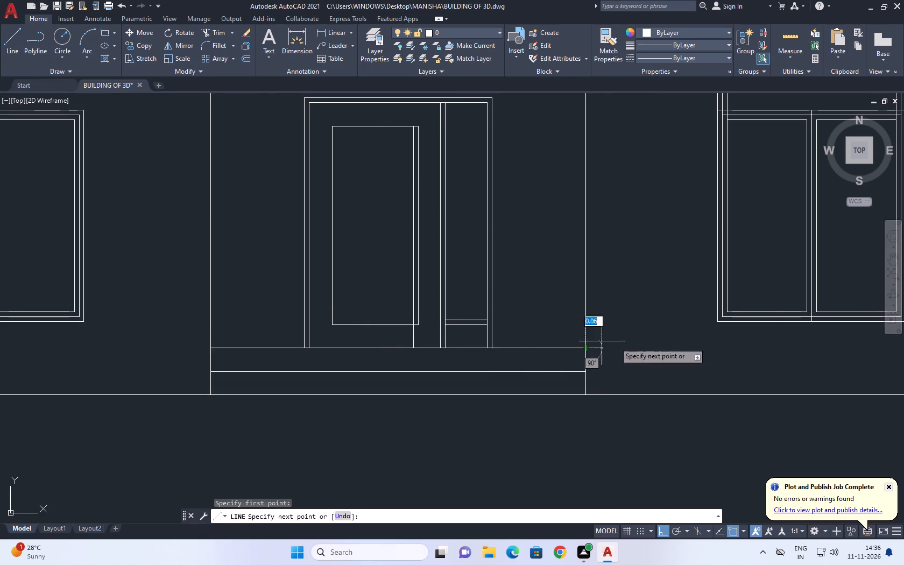
{"action": "middle_click_drag", "start_coordinate": [706, 328], "coordinate": [256, 313]}
{"action": "left_click", "coordinate": [694, 334]}
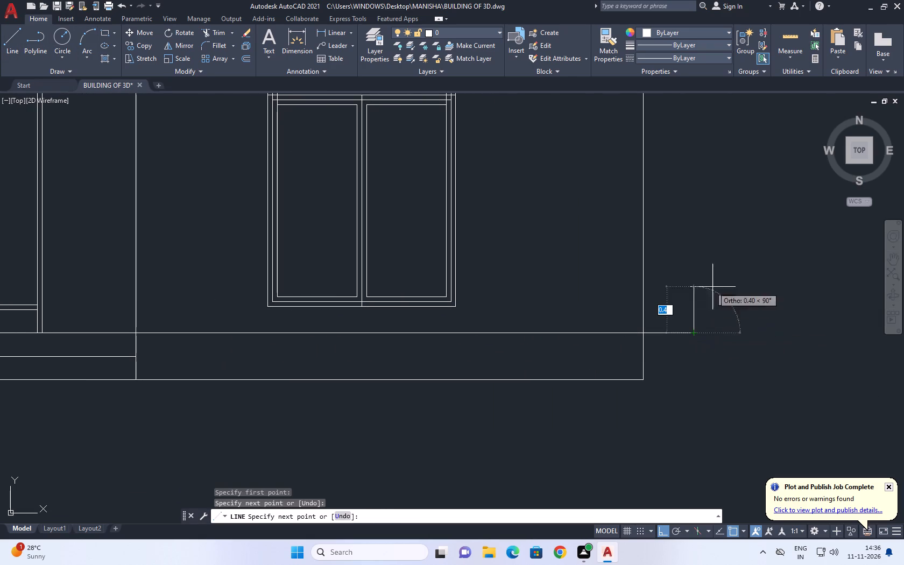
{"action": "right_click", "coordinate": [710, 274]}
{"action": "left_click", "coordinate": [741, 288]}
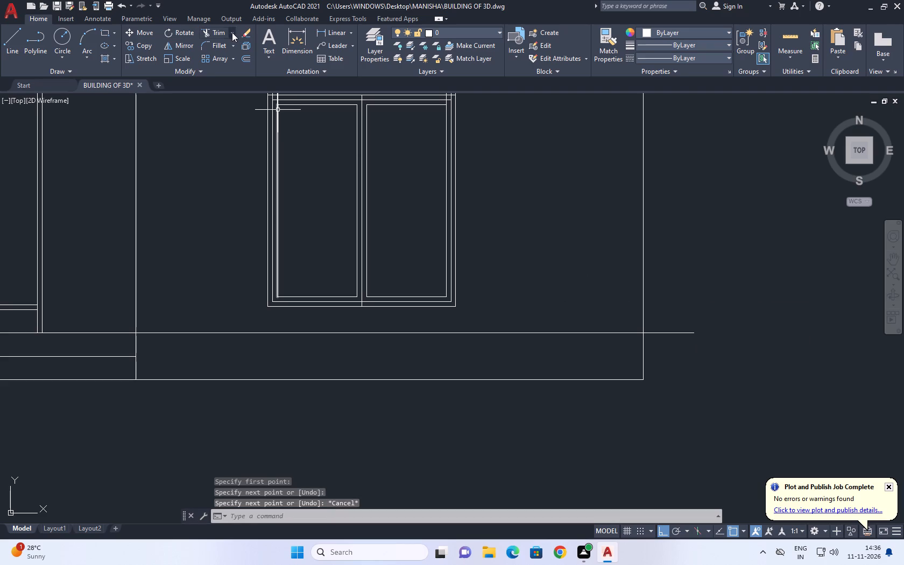
Trim the part of the new horizontal line that extends beyond the right bay's outer wall.
{"action": "left_click", "coordinate": [212, 30]}
{"action": "left_click", "coordinate": [654, 261]}
{"action": "left_click", "coordinate": [697, 357]}
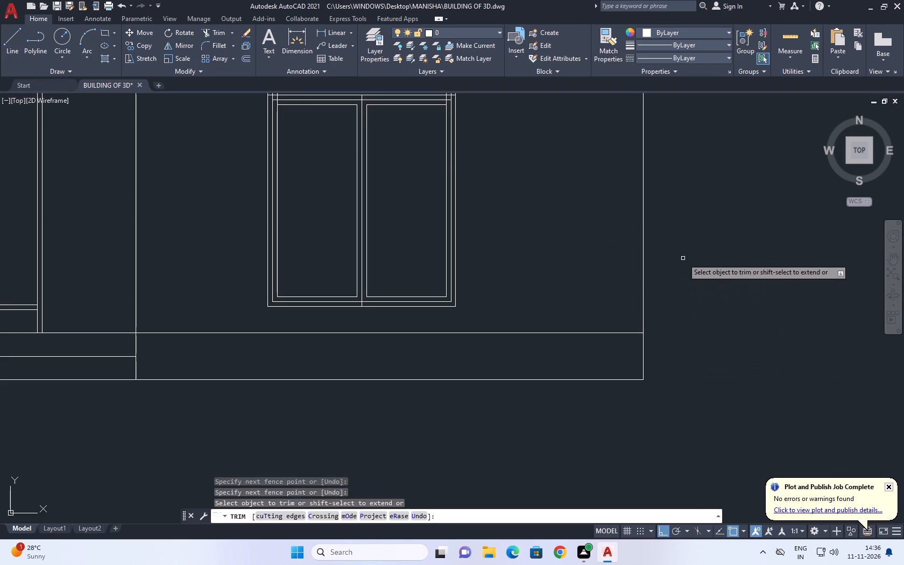
{"action": "right_click", "coordinate": [681, 255]}
{"action": "left_click", "coordinate": [717, 270]}
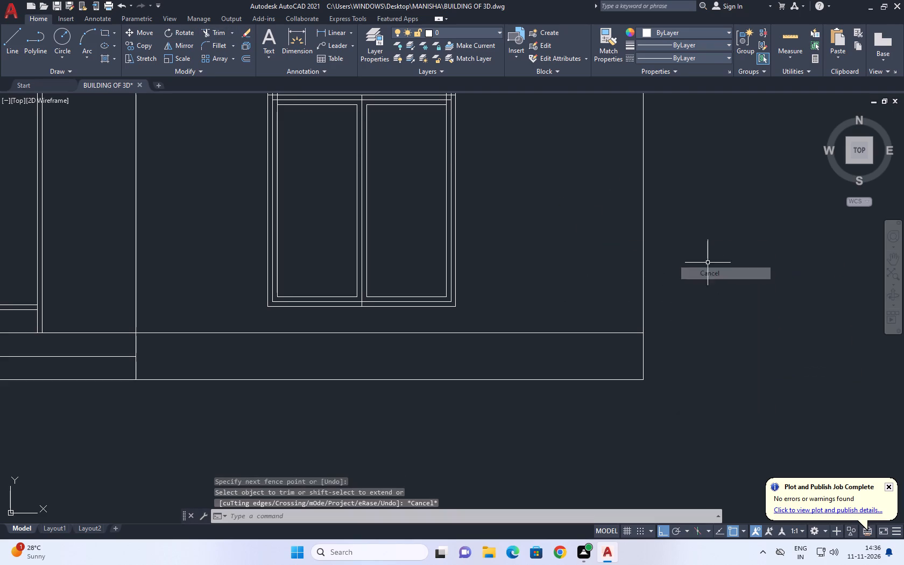
Offset the front view's left outer edge inward by 0.05, and offset the resulting line inward by 0.05 again.
{"action": "scroll", "coordinate": [695, 253], "scroll_direction": "down", "scroll_amount": 3}
{"action": "middle_click_drag", "start_coordinate": [519, 218], "coordinate": [578, 244]}
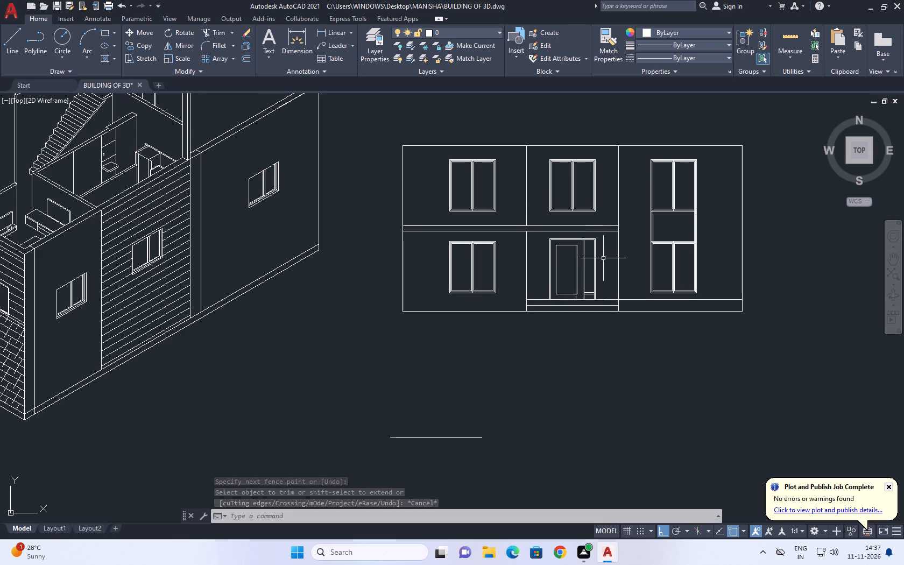
{"action": "middle_click_drag", "start_coordinate": [432, 166], "coordinate": [441, 197]}
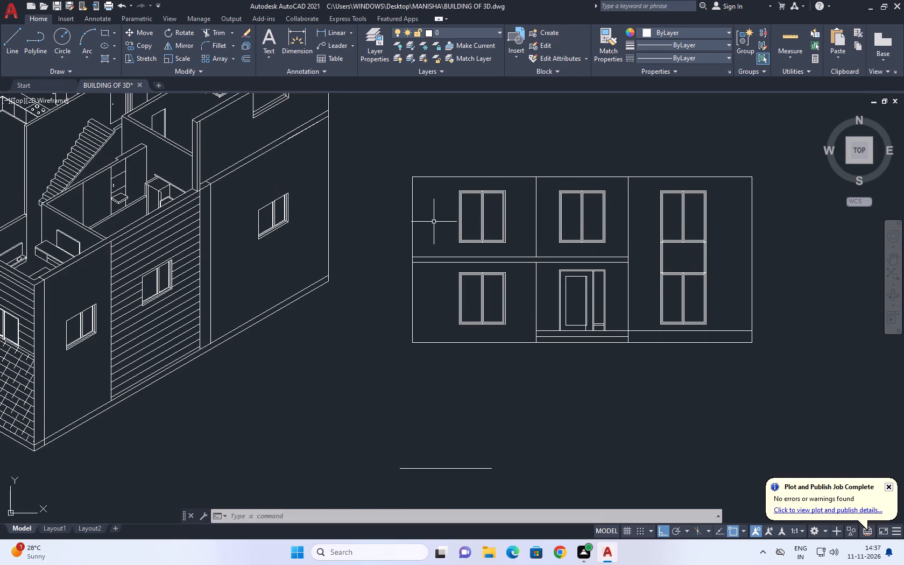
{"action": "middle_click_drag", "start_coordinate": [420, 200], "coordinate": [414, 212]}
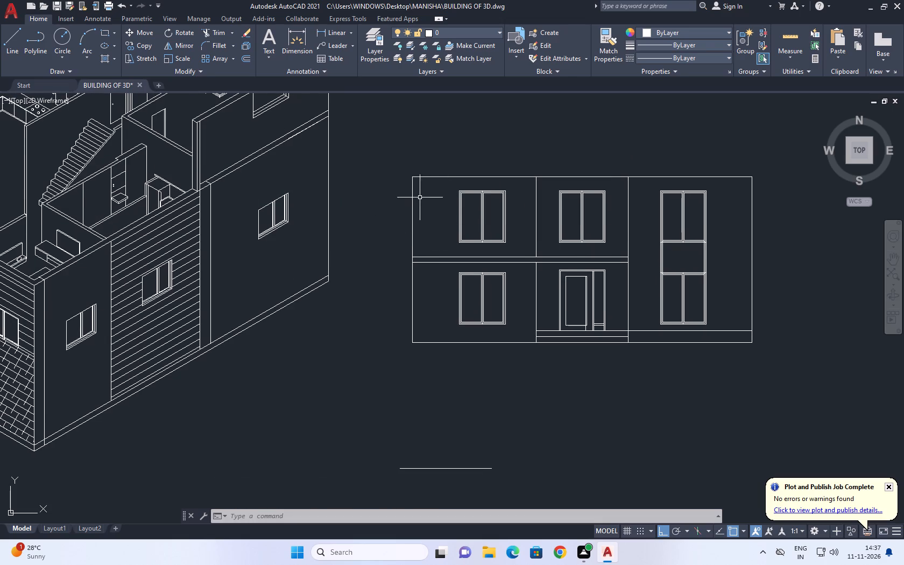
{"action": "middle_click_drag", "start_coordinate": [414, 212], "coordinate": [411, 221]}
{"action": "left_click", "coordinate": [420, 219]}
{"action": "left_click_drag", "start_coordinate": [374, 222], "coordinate": [357, 225]}
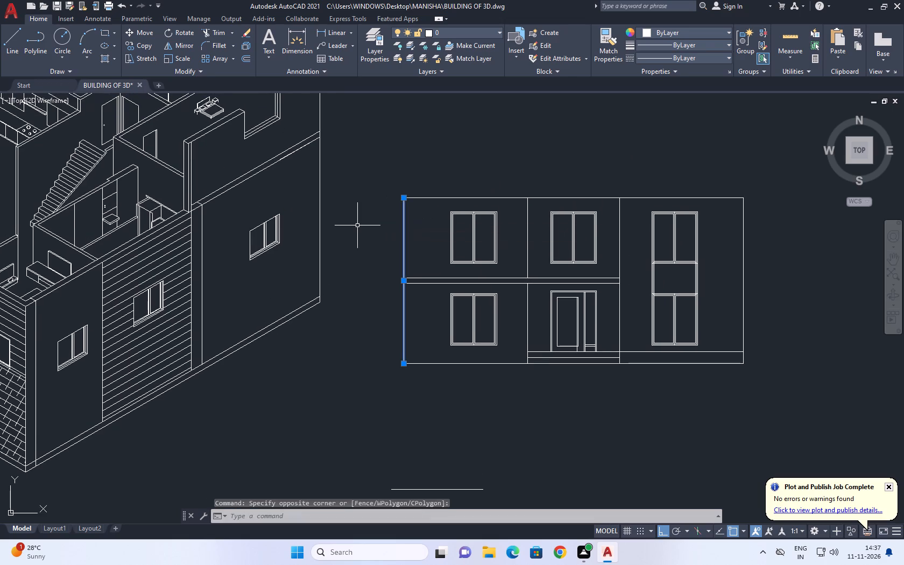
{"action": "key", "text": "o"}
{"action": "key", "text": "space"}
{"action": "key", "text": "space"}
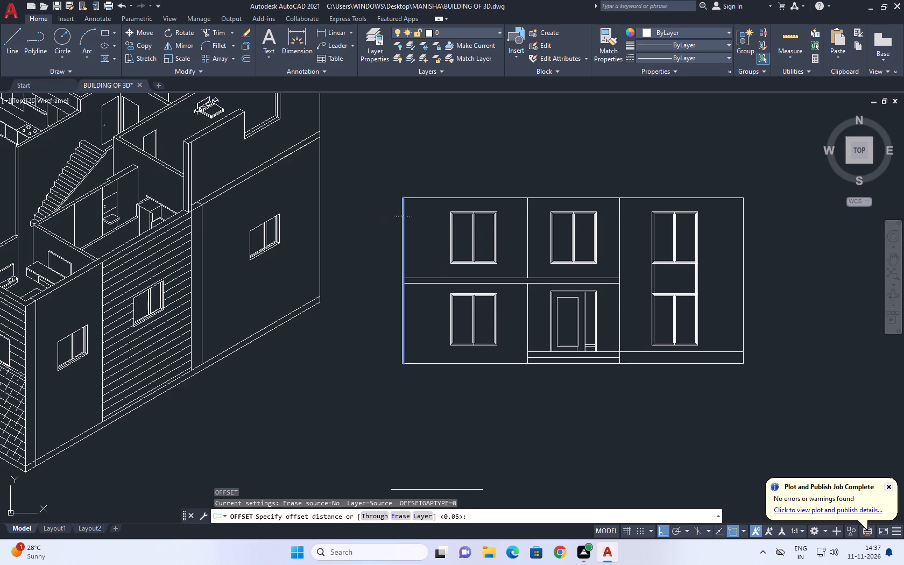
{"action": "left_click", "coordinate": [443, 218]}
{"action": "scroll", "coordinate": [406, 220], "scroll_direction": "up", "scroll_amount": 2}
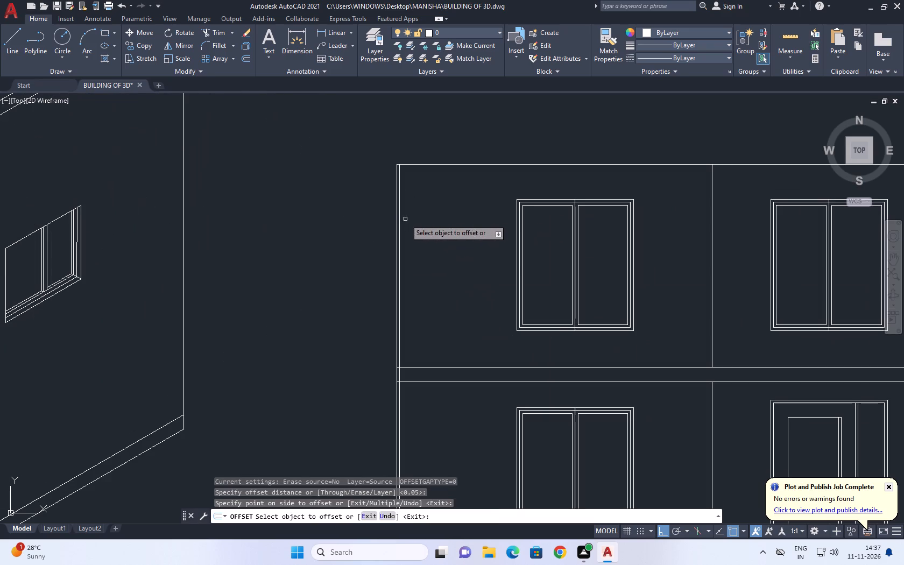
{"action": "left_click", "coordinate": [399, 209]}
{"action": "left_click", "coordinate": [454, 209]}
{"action": "key", "text": "space"}
Delete the middle one of the three closely spaced vertical lines along the front view's left edge.
{"action": "scroll", "coordinate": [392, 200], "scroll_direction": "up", "scroll_amount": 2}
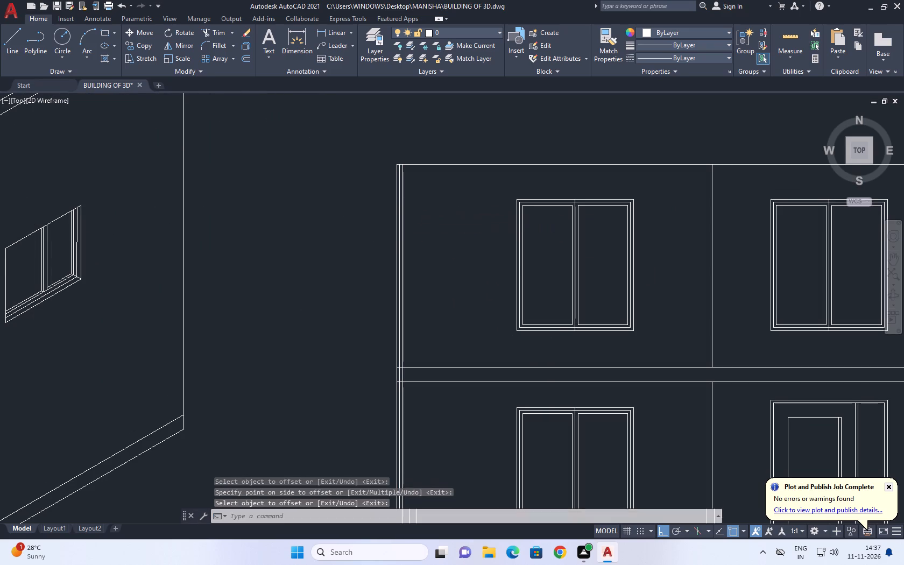
{"action": "left_click", "coordinate": [409, 193]}
{"action": "key", "text": "Delete"}
Trim the inner left-edge line below and across the floor band, keeping only its upper-storey portion.
{"action": "scroll", "coordinate": [459, 214], "scroll_direction": "down", "scroll_amount": 3}
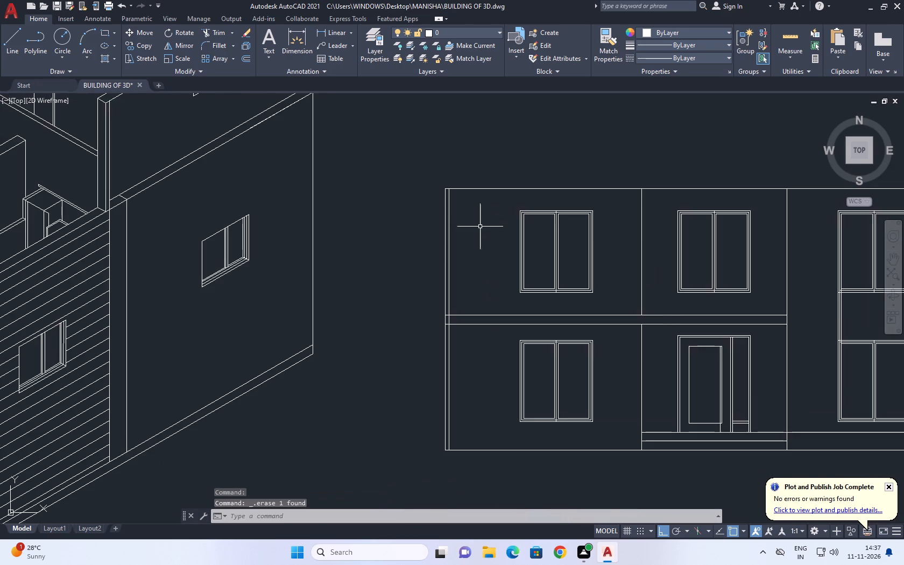
{"action": "middle_click_drag", "start_coordinate": [479, 223], "coordinate": [479, 195]}
{"action": "scroll", "coordinate": [479, 195], "scroll_direction": "up", "scroll_amount": 1}
{"action": "key", "text": "t"}
{"action": "key", "text": "r"}
{"action": "key", "text": "space"}
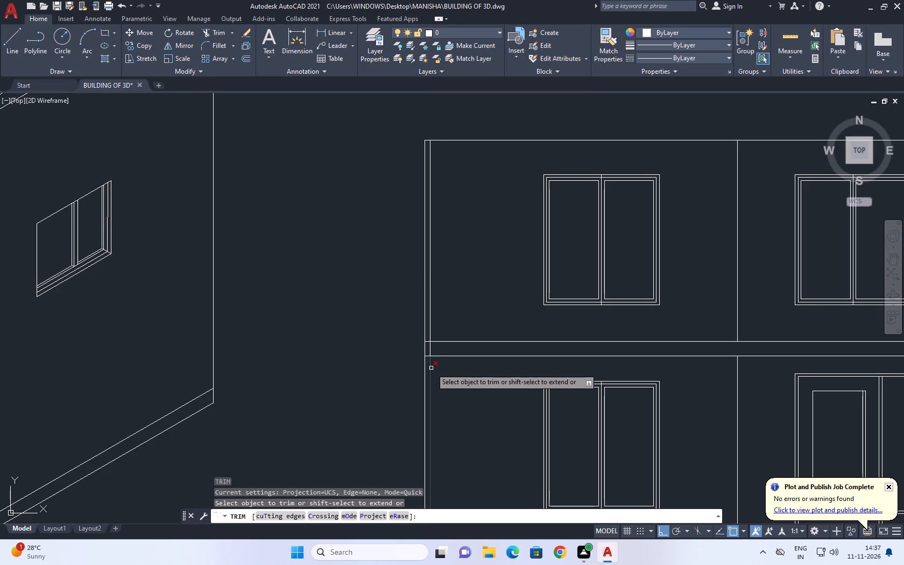
{"action": "left_click", "coordinate": [431, 367]}
{"action": "scroll", "coordinate": [429, 358], "scroll_direction": "up", "scroll_amount": 1}
{"action": "left_click", "coordinate": [428, 349]}
{"action": "key", "text": "space"}
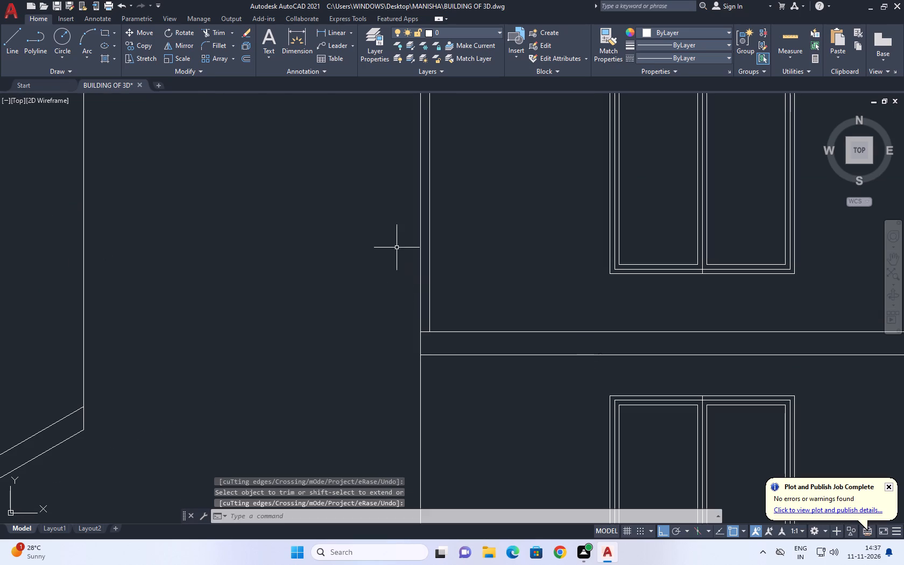
Draw a vertical line upward from the midpoint of the front view's top edge.
{"action": "scroll", "coordinate": [395, 245], "scroll_direction": "down", "scroll_amount": 3}
{"action": "middle_click_drag", "start_coordinate": [472, 179], "coordinate": [456, 247]}
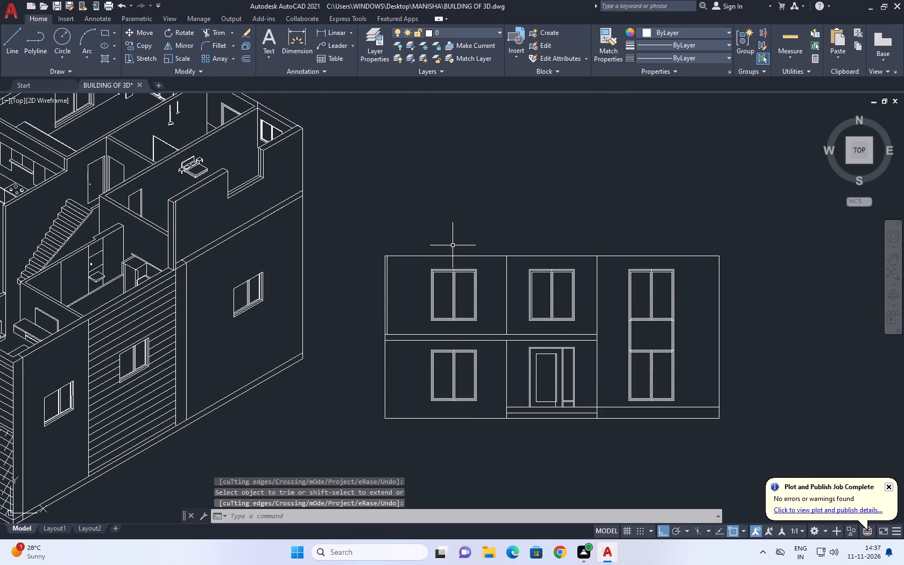
{"action": "middle_click_drag", "start_coordinate": [617, 237], "coordinate": [554, 253]}
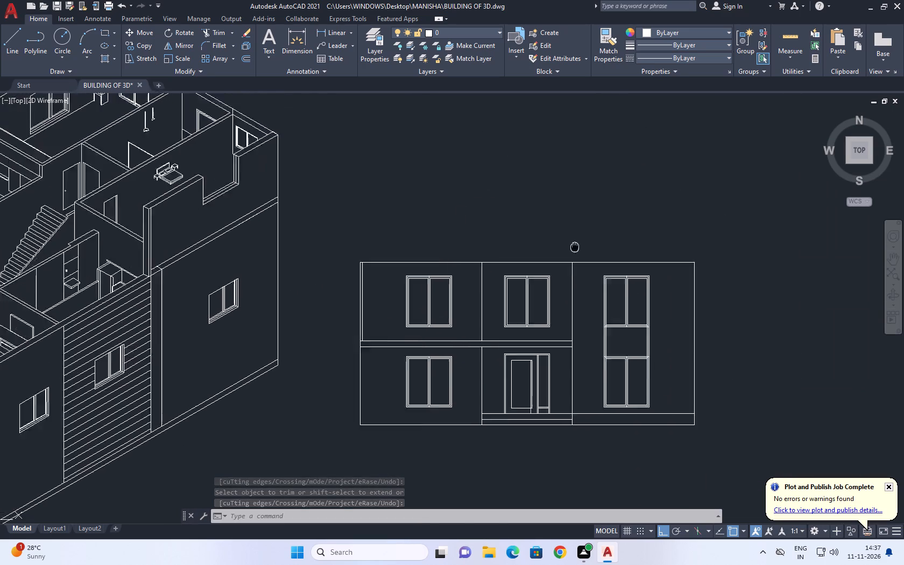
{"action": "middle_click_drag", "start_coordinate": [554, 253], "coordinate": [520, 264]}
{"action": "scroll", "coordinate": [521, 264], "scroll_direction": "up", "scroll_amount": 1}
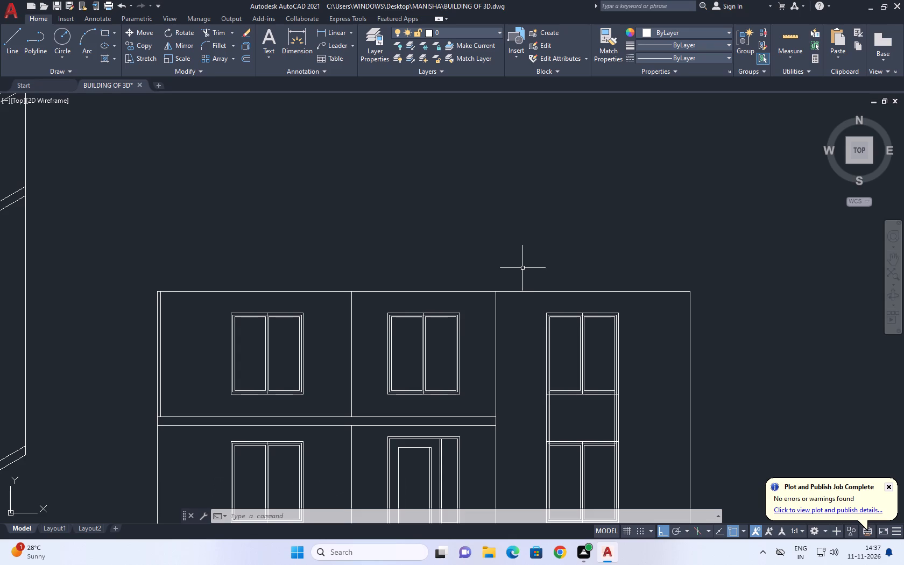
{"action": "middle_click_drag", "start_coordinate": [500, 195], "coordinate": [412, 271]}
{"action": "scroll", "coordinate": [412, 271], "scroll_direction": "down", "scroll_amount": 1}
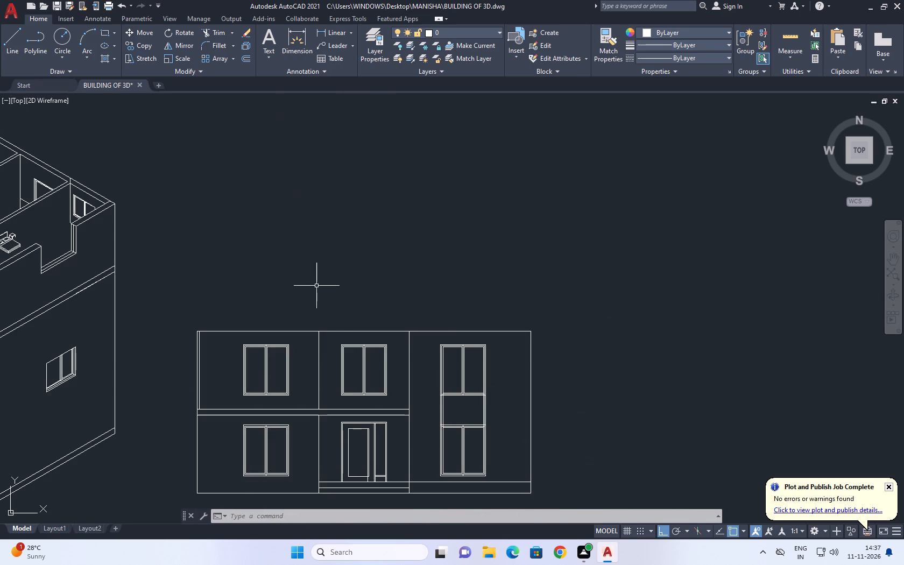
{"action": "left_click", "coordinate": [12, 30]}
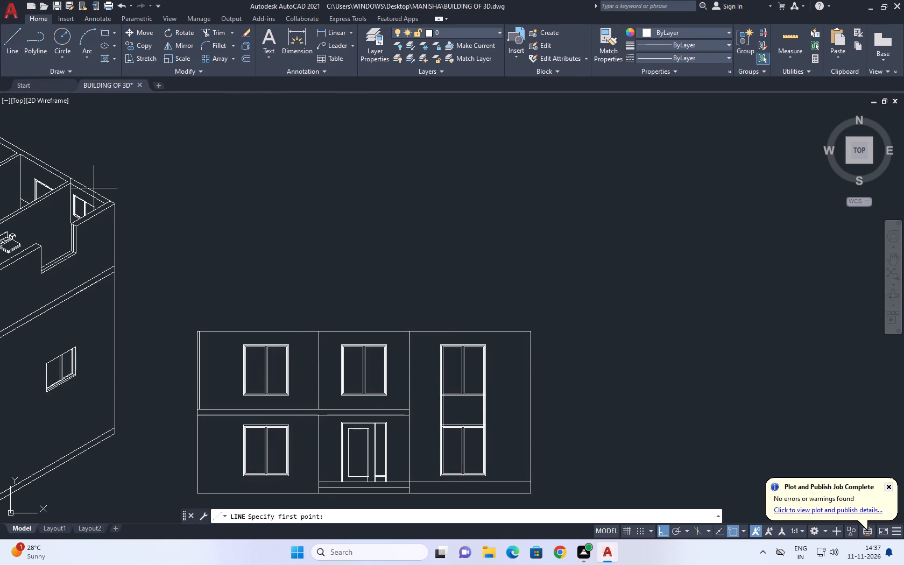
{"action": "left_click", "coordinate": [364, 332]}
{"action": "left_click", "coordinate": [362, 280]}
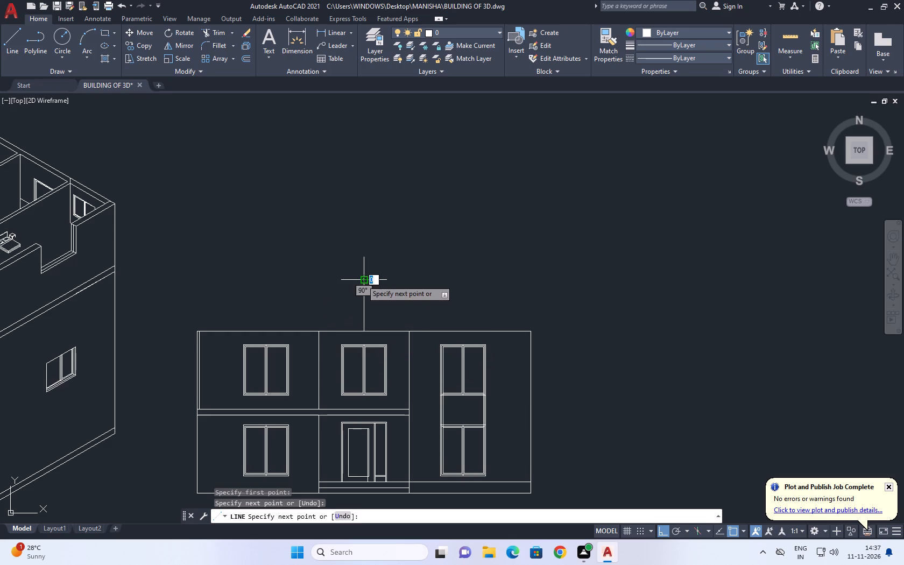
{"action": "right_click", "coordinate": [411, 211]}
{"action": "left_click", "coordinate": [451, 228]}
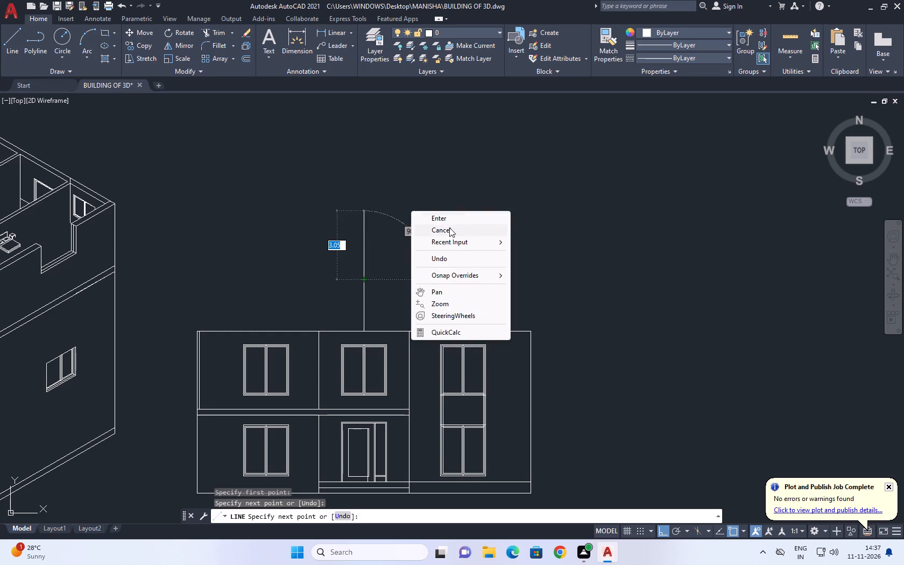
{"action": "right_click", "coordinate": [440, 182]}
{"action": "left_click", "coordinate": [483, 192]}
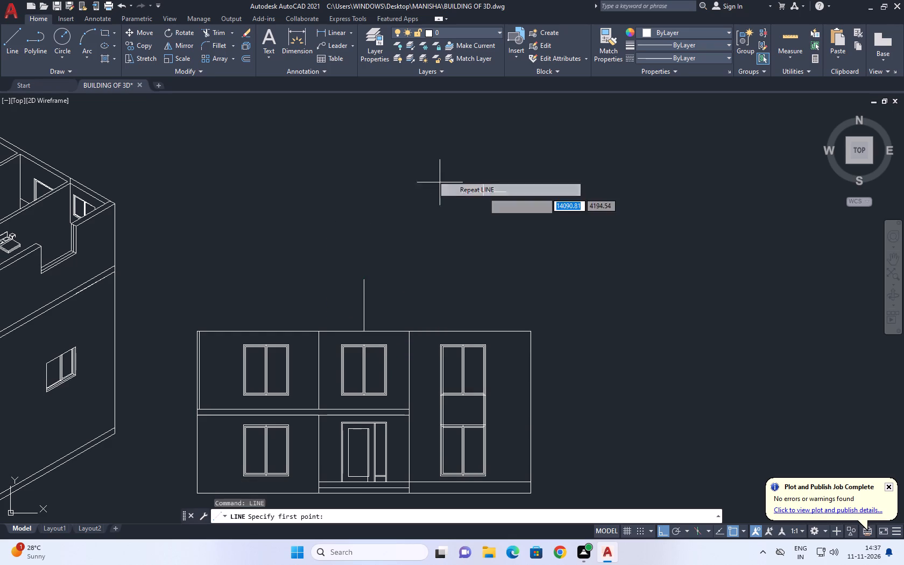
{"action": "key", "text": "Escape"}
{"action": "key", "text": "Escape"}
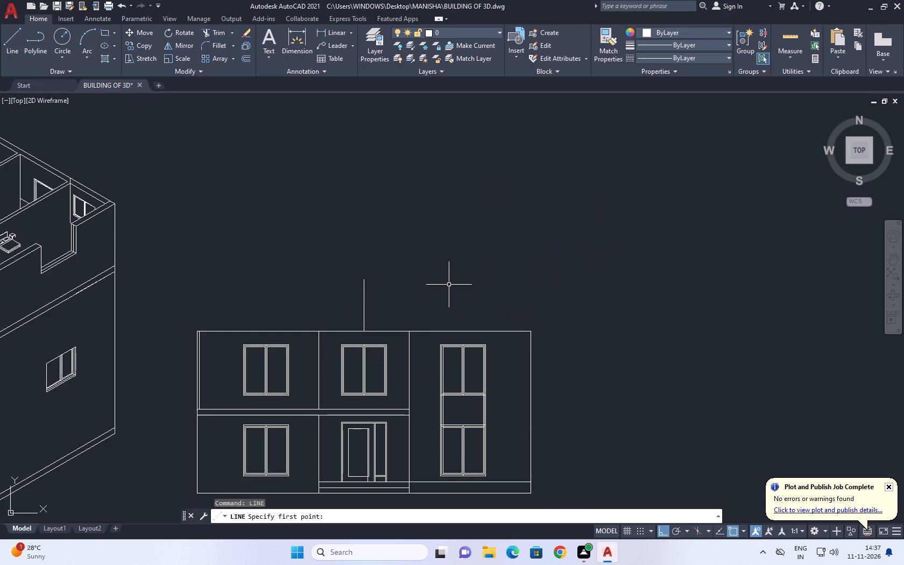
Offset the front view's right outer edge outward by 0.5, after setting the command's offset distance to 0.25.
{"action": "left_click_drag", "start_coordinate": [563, 364], "coordinate": [552, 364]}
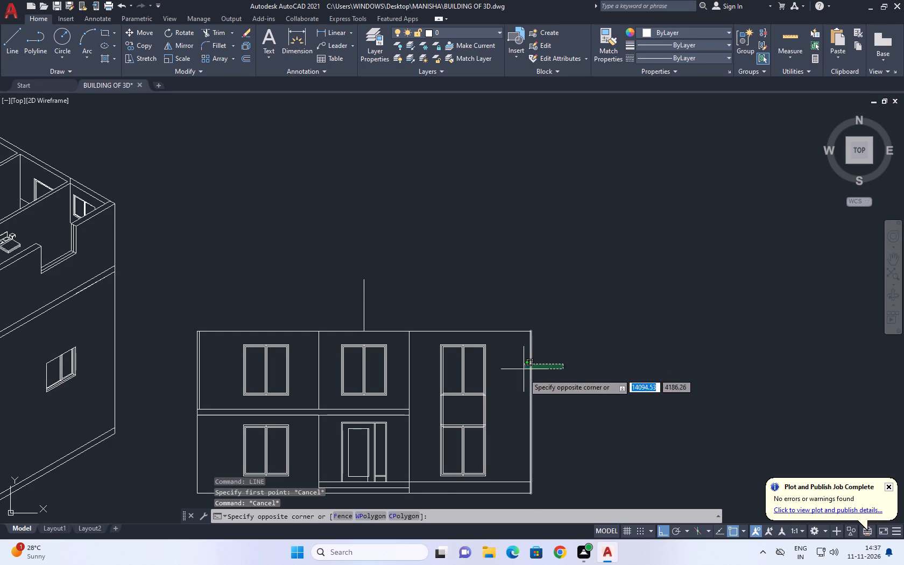
{"action": "left_click", "coordinate": [520, 379]}
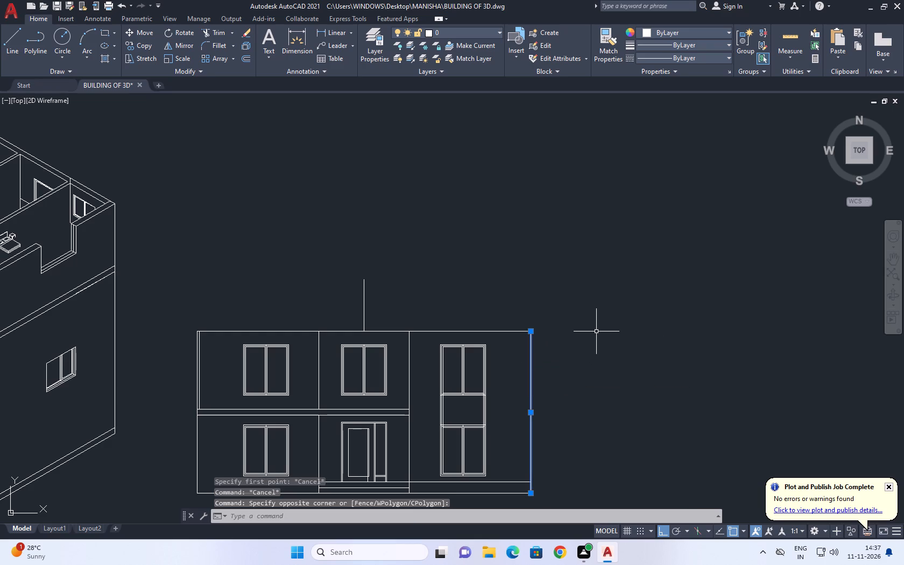
{"action": "type", "text": "O"}
{"action": "key", "text": "space"}
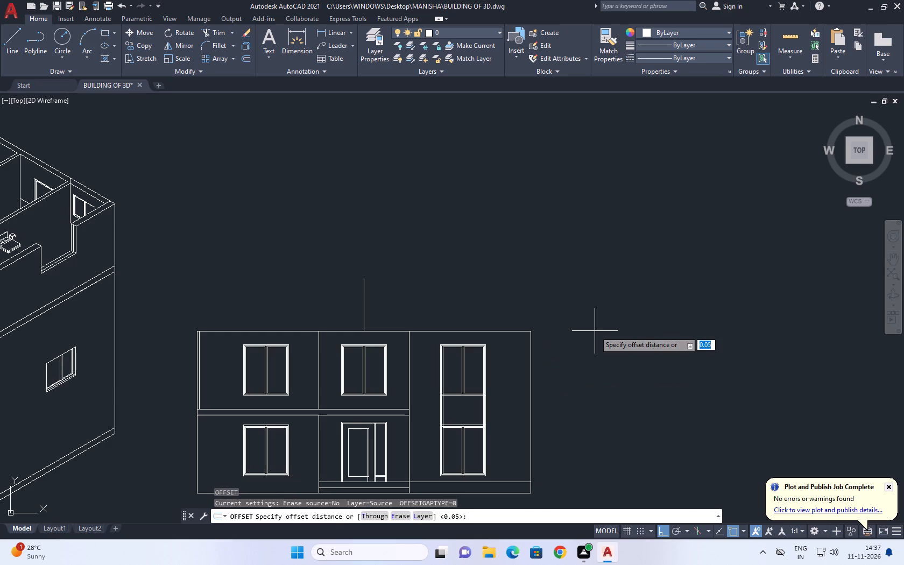
{"action": "type", "text": "0.25"}
{"action": "key", "text": "Return"}
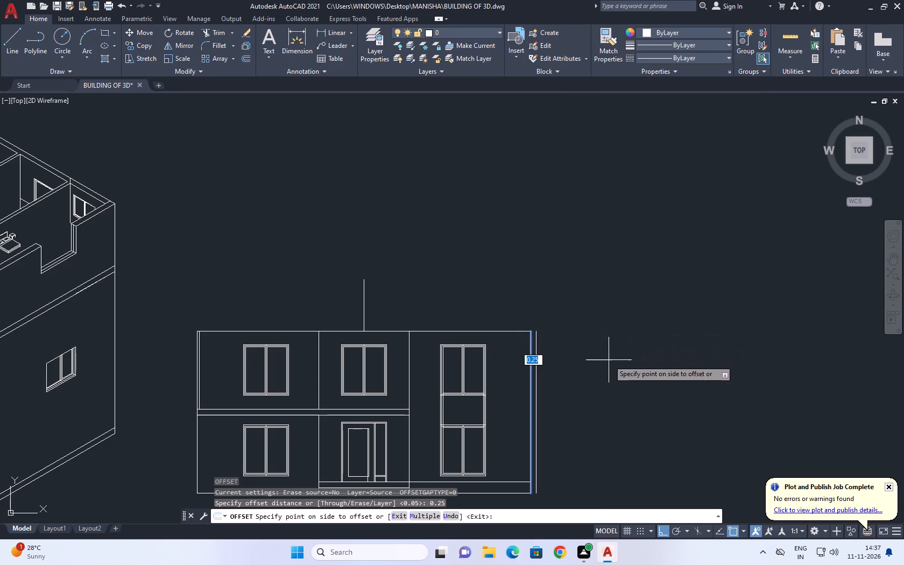
{"action": "type", "text": "0.5"}
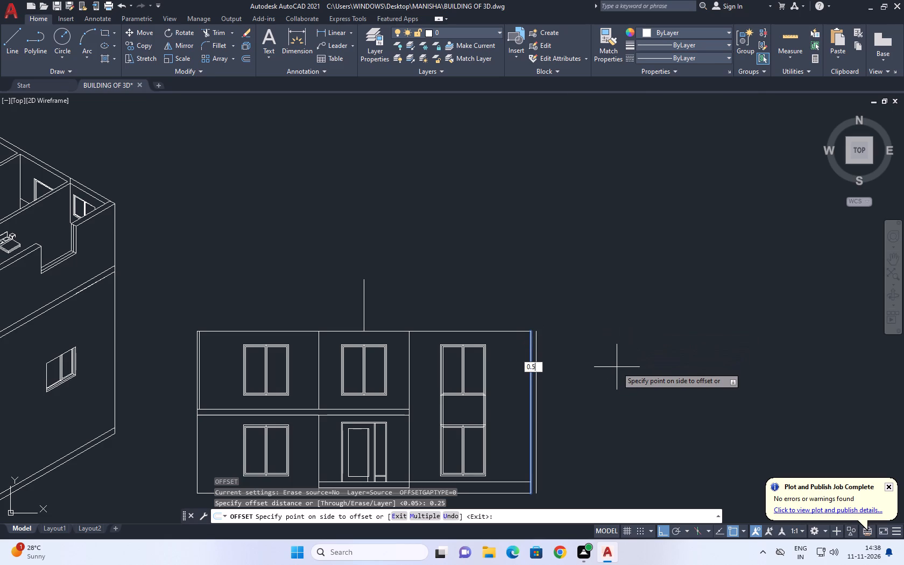
{"action": "key", "text": "Return"}
{"action": "left_click", "coordinate": [631, 382]}
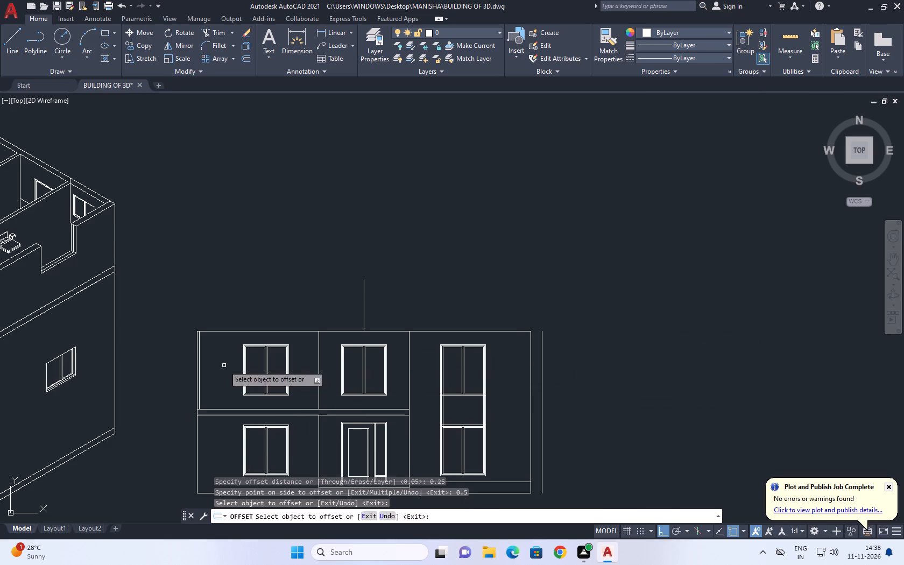
Offset the front view's left outer edge outward by the set 0.25 distance.
{"action": "left_click", "coordinate": [197, 434]}
{"action": "left_click_drag", "start_coordinate": [167, 429], "coordinate": [140, 432]}
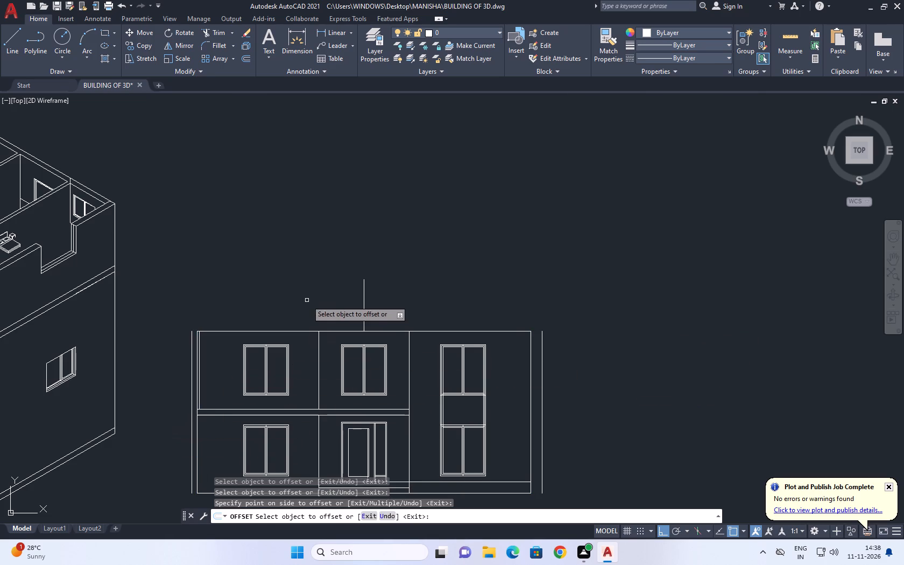
Offset the left guide line outward by the set 0.25 distance to add a second guide line.
{"action": "scroll", "coordinate": [183, 340], "scroll_direction": "up", "scroll_amount": 1}
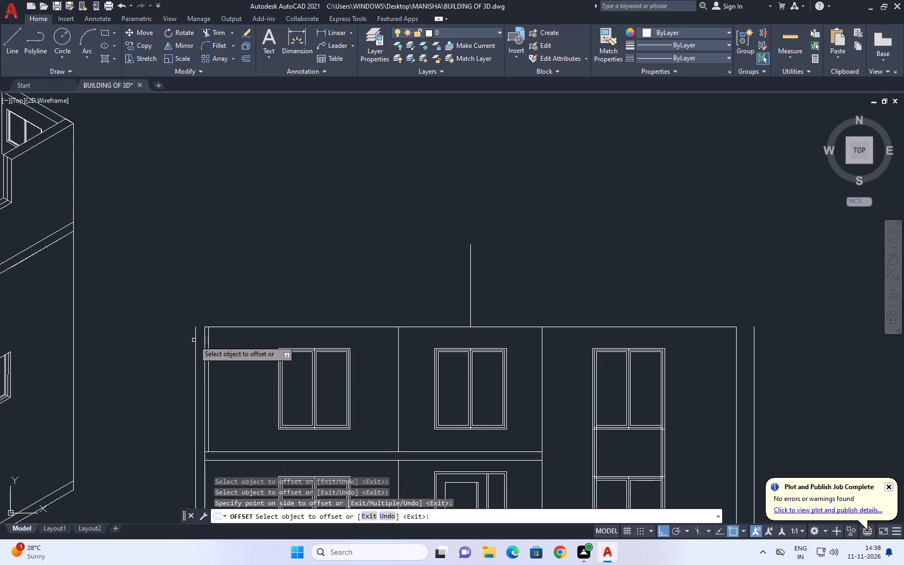
{"action": "left_click", "coordinate": [196, 338]}
{"action": "left_click_drag", "start_coordinate": [175, 349], "coordinate": [136, 367]}
{"action": "right_click", "coordinate": [219, 238]}
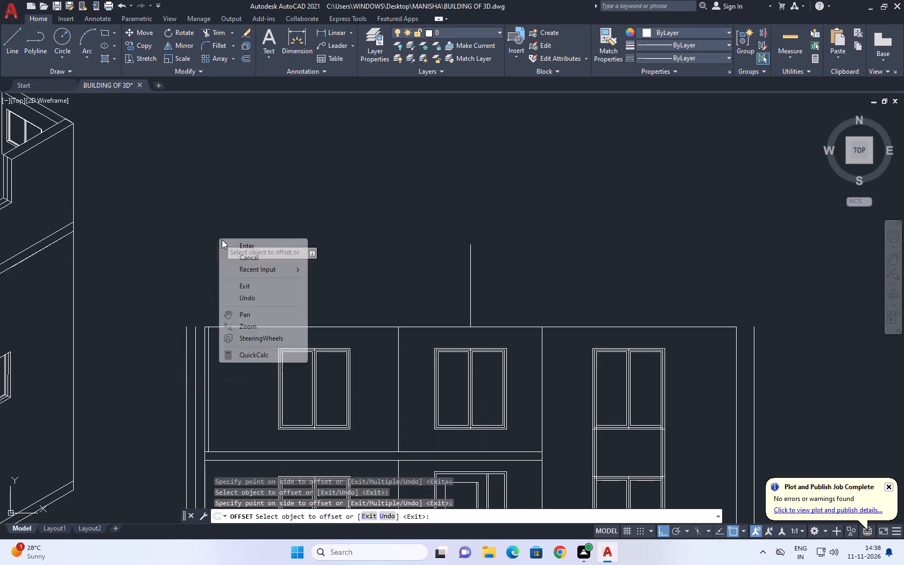
{"action": "left_click", "coordinate": [252, 256]}
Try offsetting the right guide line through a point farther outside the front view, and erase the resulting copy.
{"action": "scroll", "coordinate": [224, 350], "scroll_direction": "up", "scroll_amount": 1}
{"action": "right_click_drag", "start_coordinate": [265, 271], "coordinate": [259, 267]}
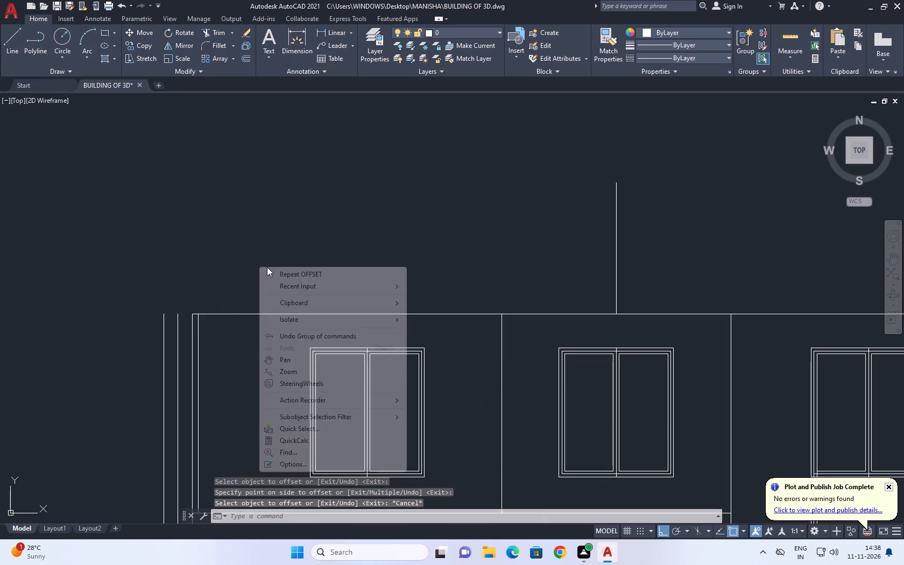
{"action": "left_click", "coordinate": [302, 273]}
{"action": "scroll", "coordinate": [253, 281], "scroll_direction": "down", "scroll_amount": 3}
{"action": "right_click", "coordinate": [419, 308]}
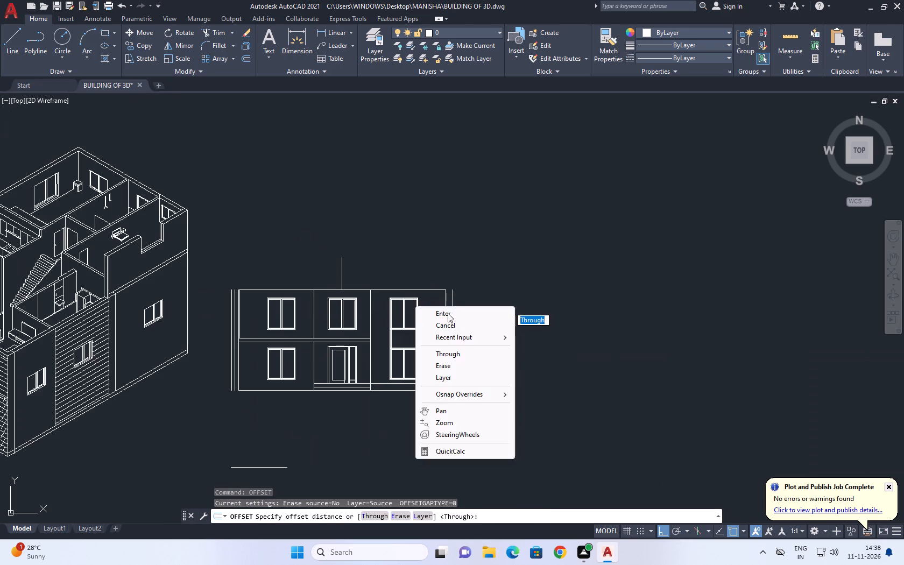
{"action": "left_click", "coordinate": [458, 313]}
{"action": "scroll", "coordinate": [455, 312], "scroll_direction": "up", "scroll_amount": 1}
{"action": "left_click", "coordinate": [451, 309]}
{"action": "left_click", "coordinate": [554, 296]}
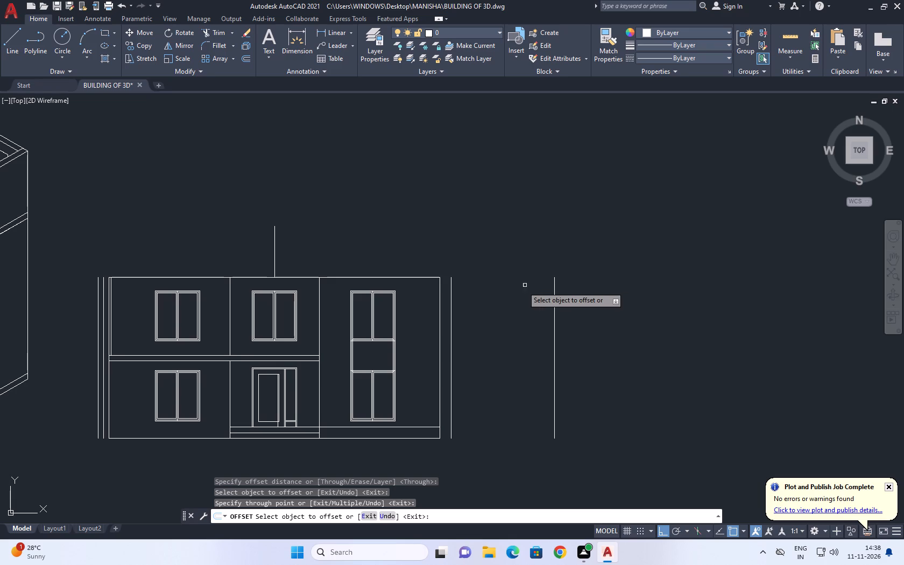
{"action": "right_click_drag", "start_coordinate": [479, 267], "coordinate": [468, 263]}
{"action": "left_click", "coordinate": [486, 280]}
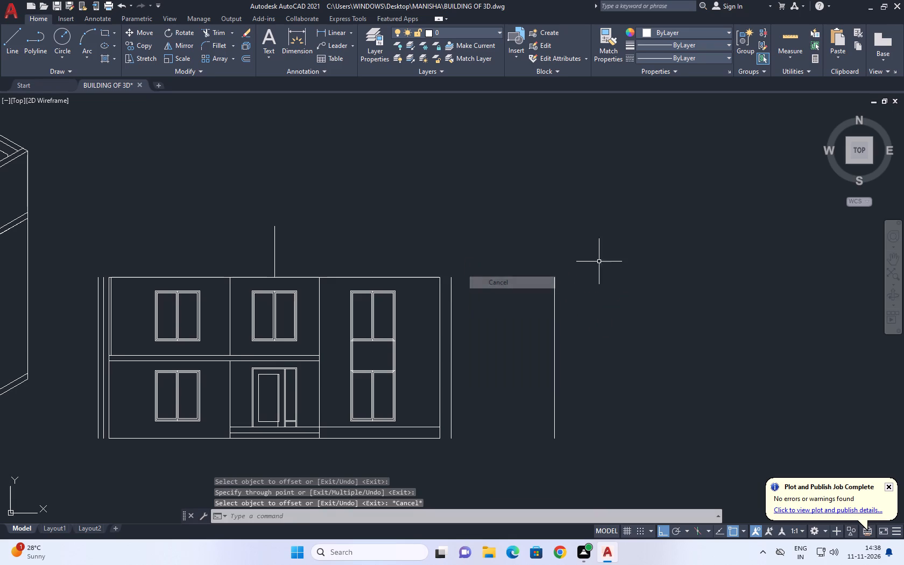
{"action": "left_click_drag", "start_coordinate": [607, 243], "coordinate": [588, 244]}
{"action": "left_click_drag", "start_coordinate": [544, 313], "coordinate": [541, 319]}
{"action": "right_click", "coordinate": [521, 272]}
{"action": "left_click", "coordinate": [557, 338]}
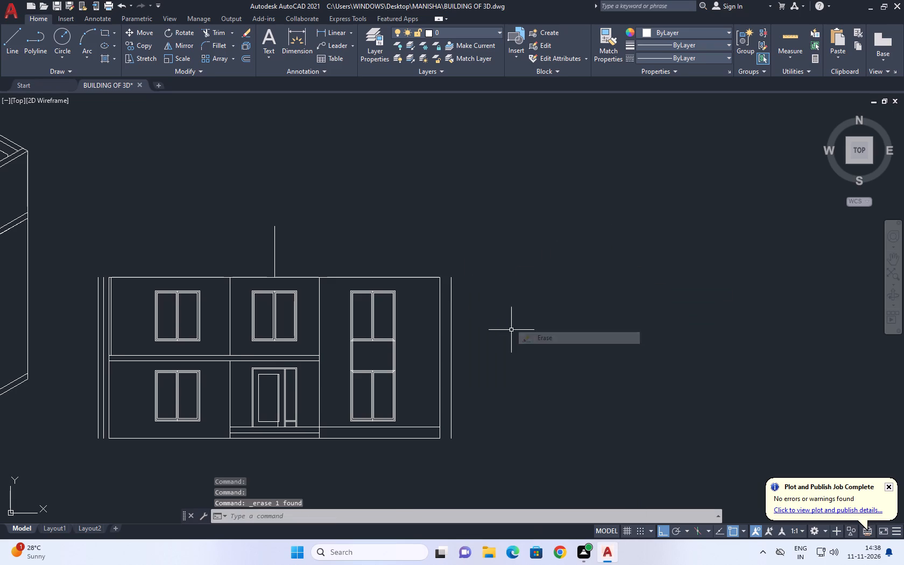
Copy the front view's right outer edge and its guide line outward, from the edge's top end to the guide line's top end.
{"action": "left_click", "coordinate": [456, 302]}
{"action": "left_click", "coordinate": [447, 309]}
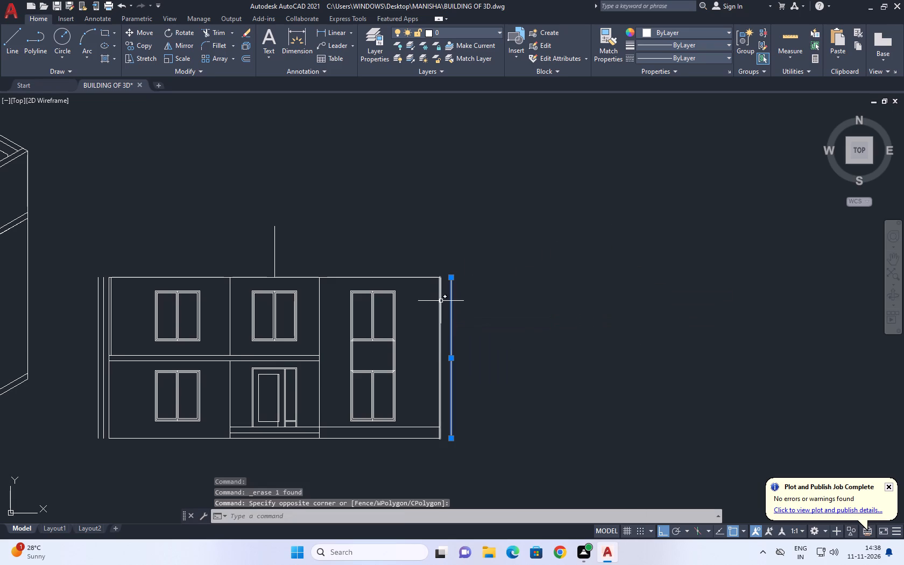
{"action": "left_click", "coordinate": [441, 301]}
{"action": "left_click", "coordinate": [142, 43]}
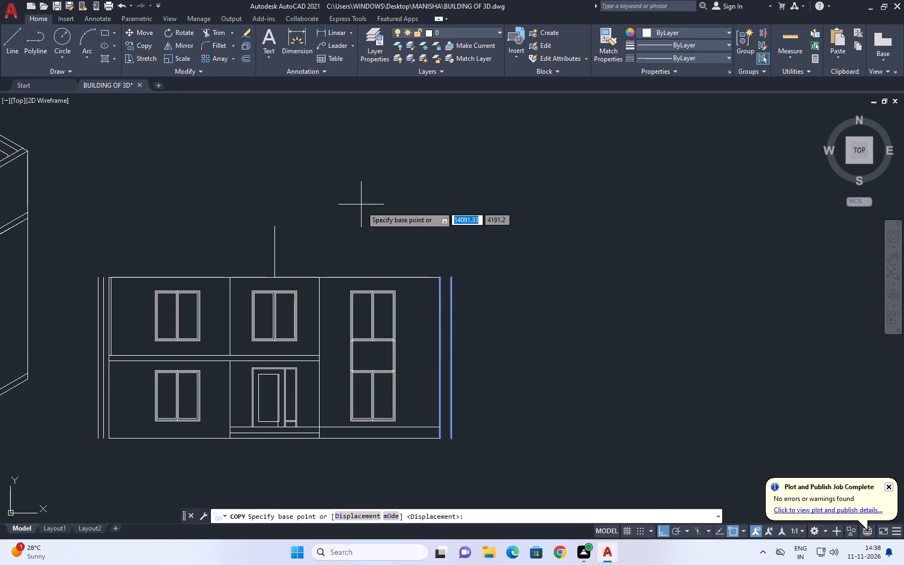
{"action": "left_click", "coordinate": [443, 275]}
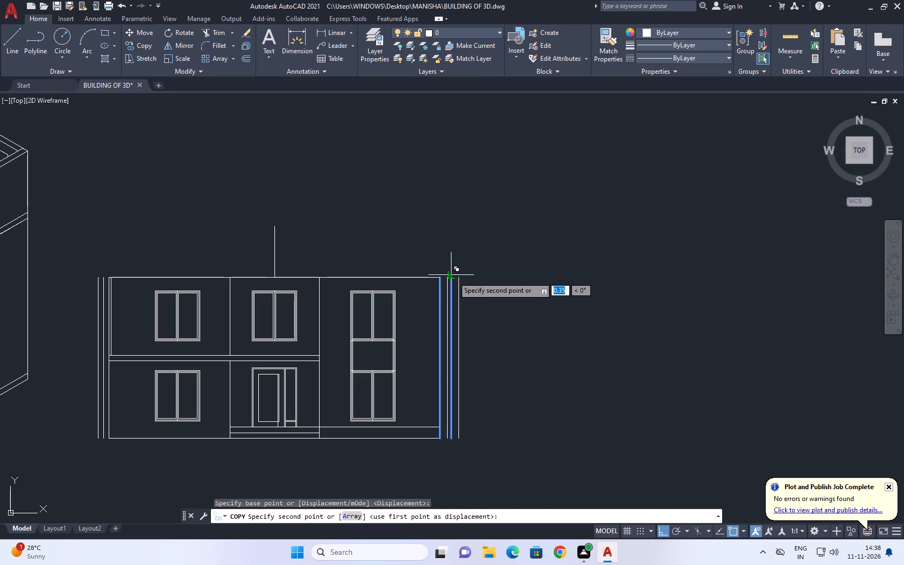
{"action": "left_click", "coordinate": [455, 277]}
{"action": "right_click", "coordinate": [495, 202]}
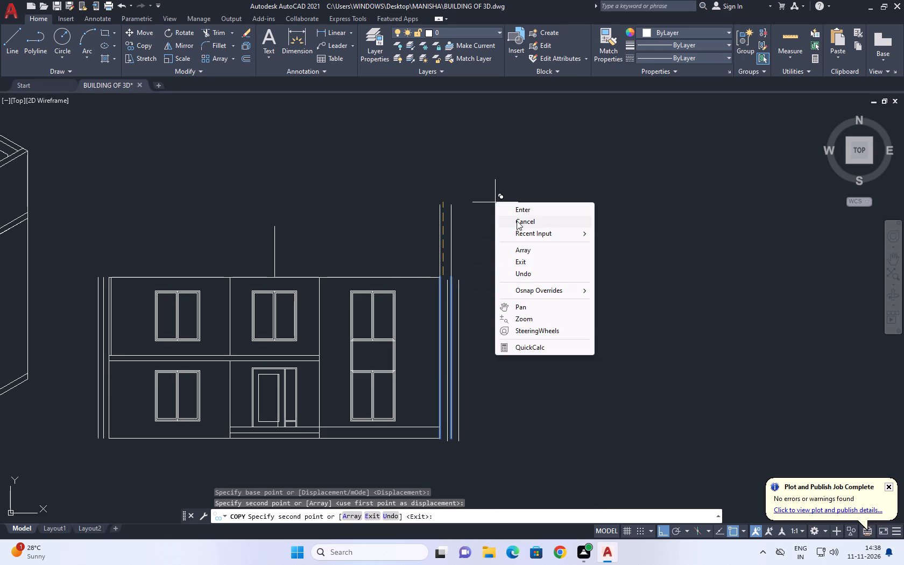
{"action": "left_click", "coordinate": [522, 219]}
Move the two copied lines so the inner copy's top end meets the original right guide line's top end.
{"action": "scroll", "coordinate": [472, 296], "scroll_direction": "up", "scroll_amount": 2}
{"action": "left_click_drag", "start_coordinate": [445, 257], "coordinate": [437, 253]}
{"action": "left_click", "coordinate": [432, 283]}
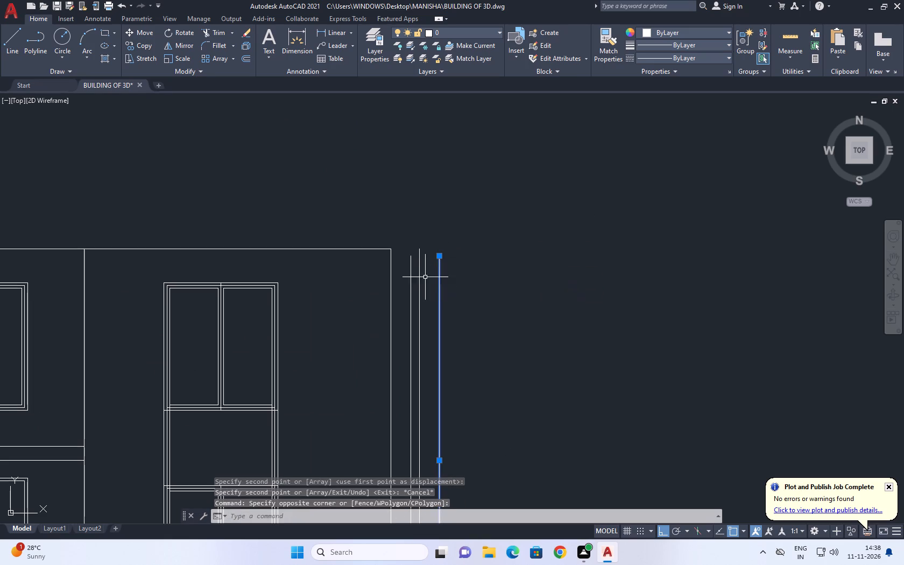
{"action": "left_click", "coordinate": [407, 259]}
{"action": "left_click", "coordinate": [407, 267]}
{"action": "left_click", "coordinate": [410, 258]}
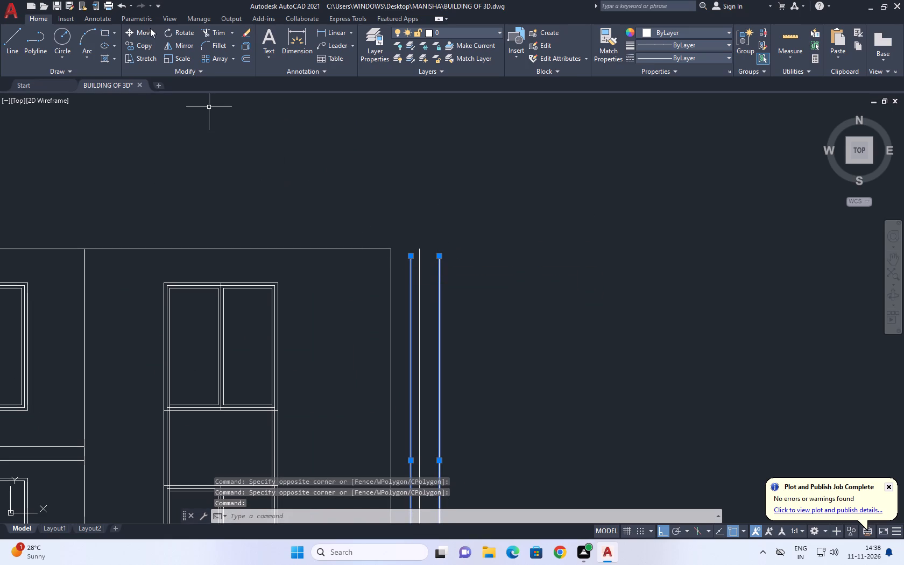
{"action": "left_click", "coordinate": [143, 33]}
{"action": "scroll", "coordinate": [421, 259], "scroll_direction": "up", "scroll_amount": 1}
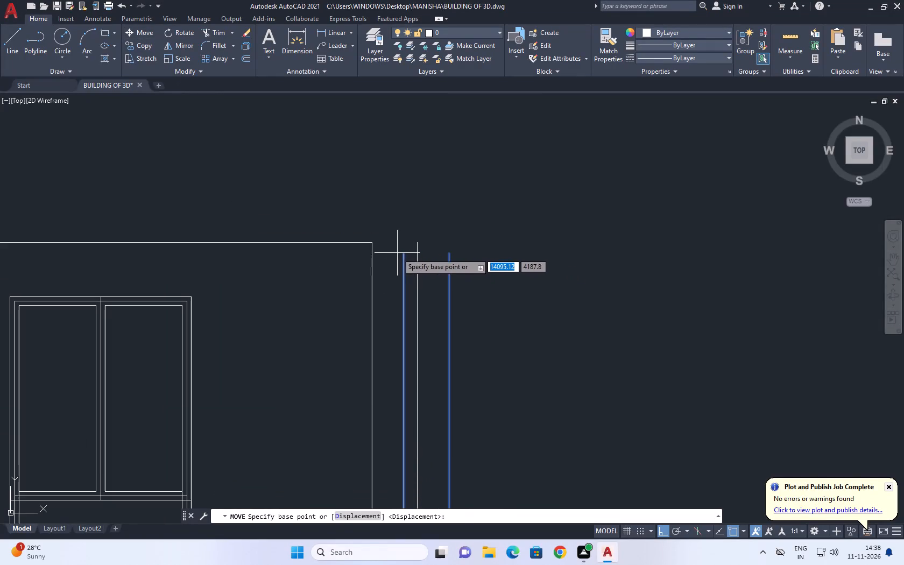
{"action": "left_click", "coordinate": [403, 255]}
{"action": "left_click", "coordinate": [416, 244]}
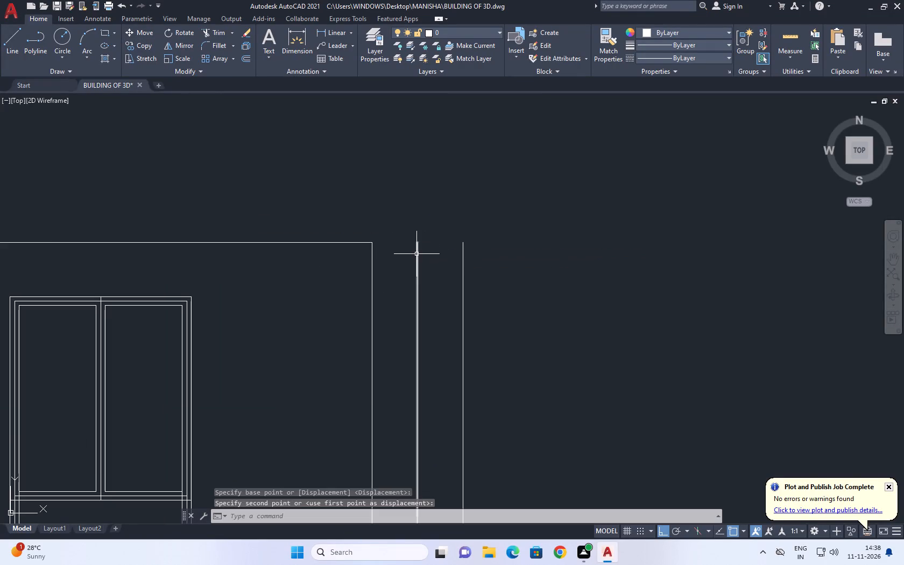
Erase one of the two overlapping vertical lines at the inner right guide position.
{"action": "left_click", "coordinate": [417, 254]}
{"action": "right_click", "coordinate": [409, 151]}
{"action": "left_click", "coordinate": [449, 220]}
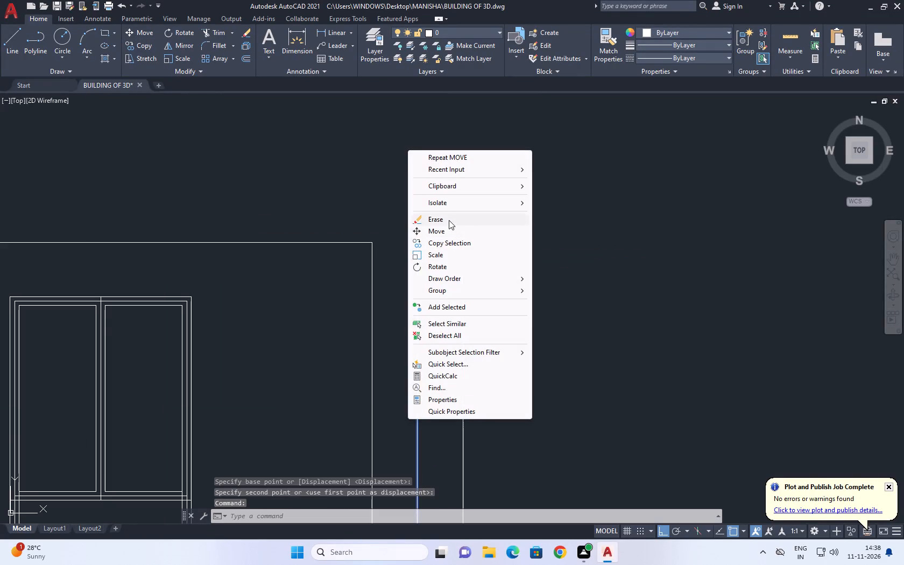
Erase the stray short horizontal line below the front view.
{"action": "scroll", "coordinate": [462, 249], "scroll_direction": "down", "scroll_amount": 6}
{"action": "scroll", "coordinate": [400, 323], "scroll_direction": "up", "scroll_amount": 2}
{"action": "left_click_drag", "start_coordinate": [423, 334], "coordinate": [417, 333]}
{"action": "left_click_drag", "start_coordinate": [345, 294], "coordinate": [343, 298]}
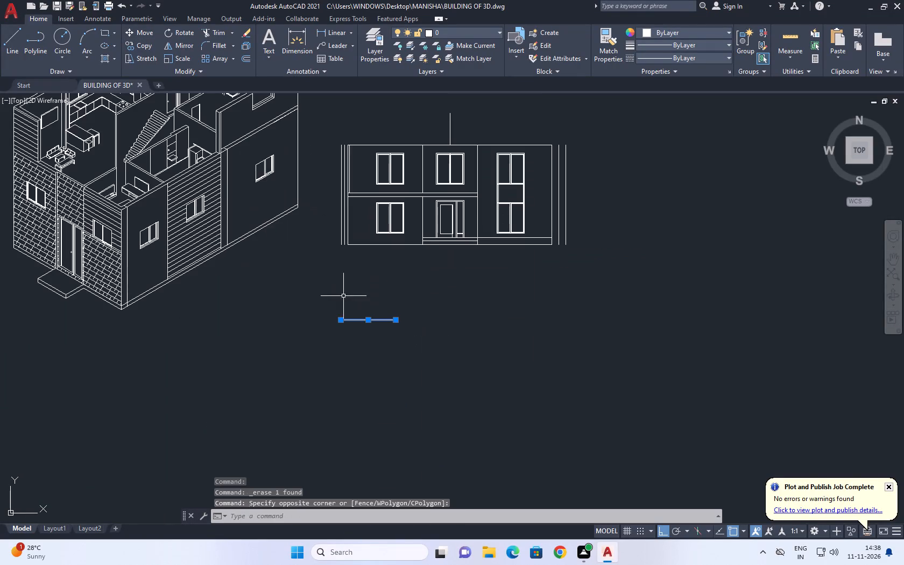
{"action": "left_click_drag", "start_coordinate": [343, 298], "coordinate": [348, 301]}
{"action": "right_click", "coordinate": [425, 296]}
{"action": "left_click", "coordinate": [473, 94]}
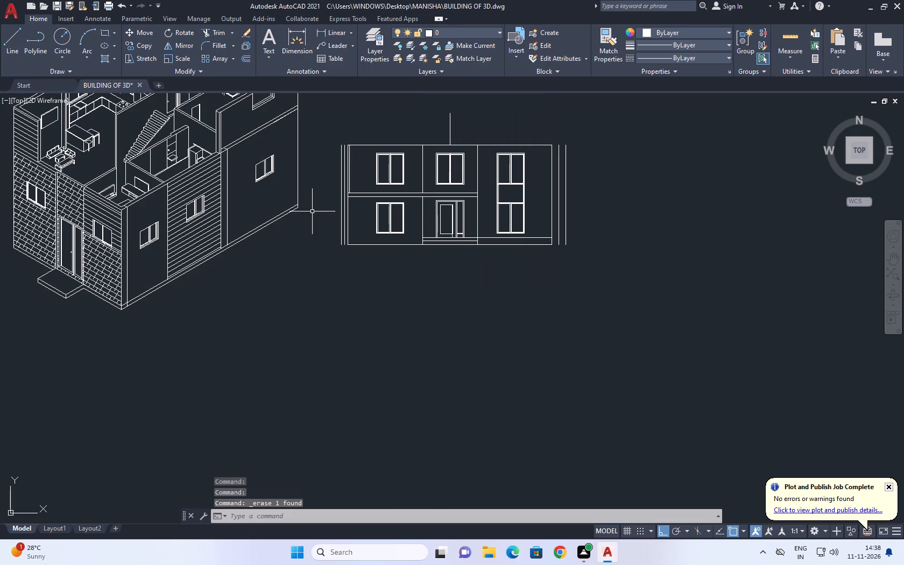
Draw a line joining the top ends of the two guide lines outside the front view's left edge.
{"action": "middle_click_drag", "start_coordinate": [408, 185], "coordinate": [416, 274]}
{"action": "scroll", "coordinate": [357, 217], "scroll_direction": "up", "scroll_amount": 1}
{"action": "middle_click_drag", "start_coordinate": [479, 197], "coordinate": [429, 211]}
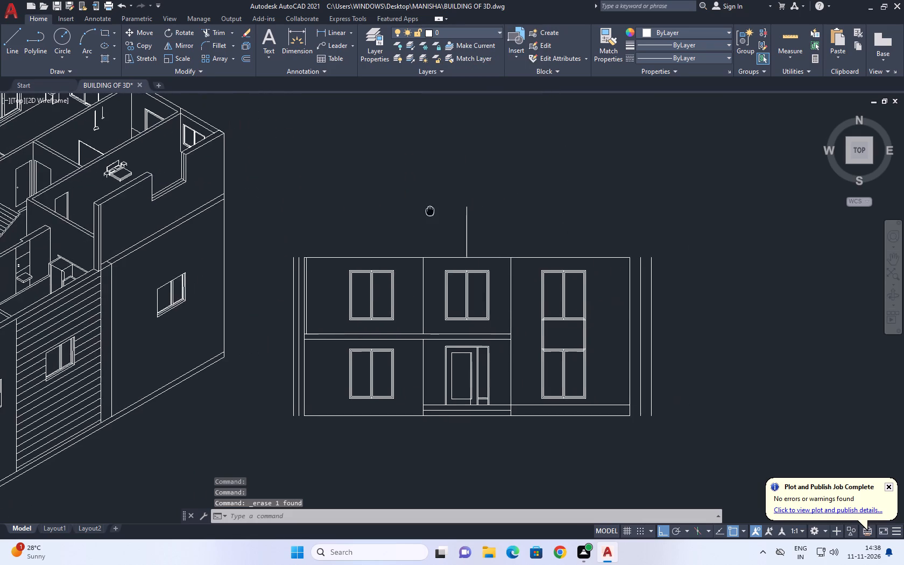
{"action": "middle_click_drag", "start_coordinate": [429, 211], "coordinate": [428, 215]}
{"action": "left_click", "coordinate": [5, 42]}
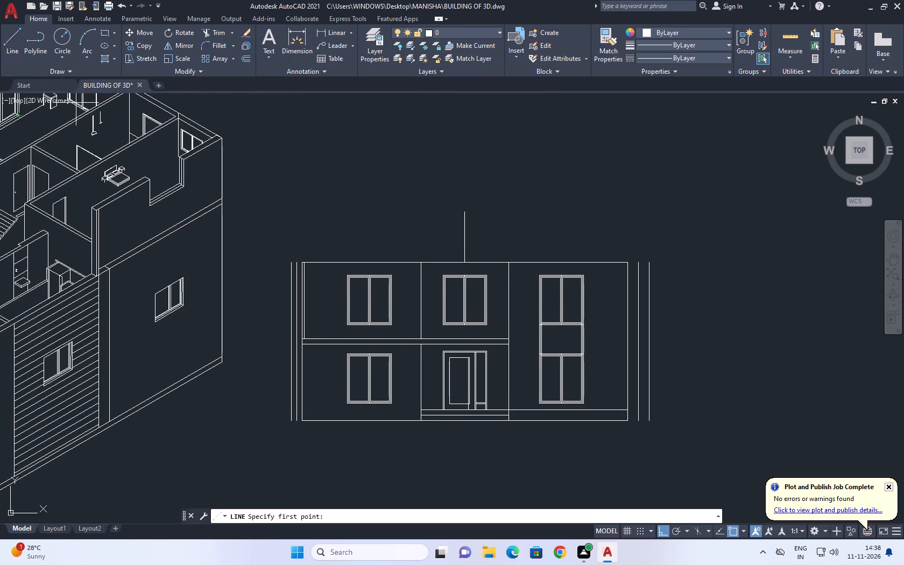
{"action": "scroll", "coordinate": [277, 262], "scroll_direction": "up", "scroll_amount": 4}
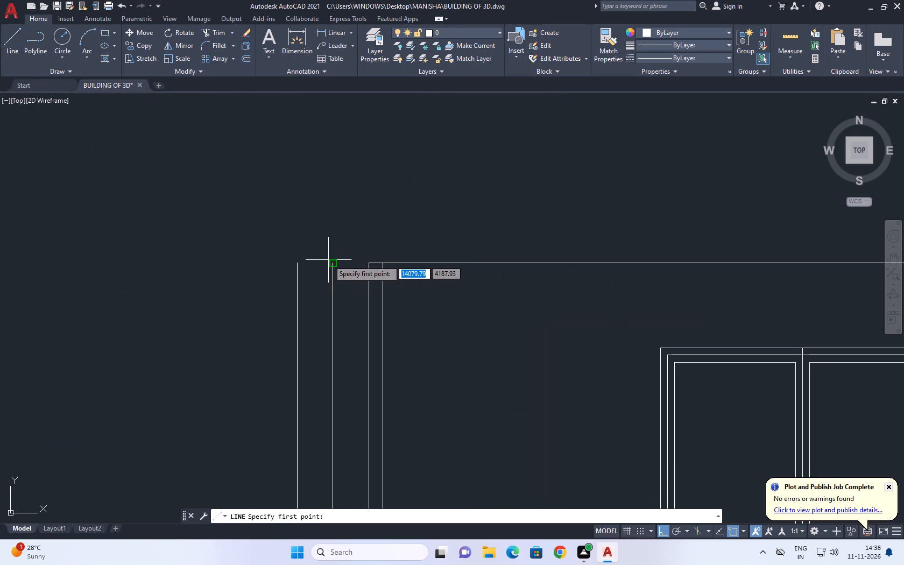
{"action": "left_click", "coordinate": [333, 263]}
{"action": "left_click", "coordinate": [296, 260]}
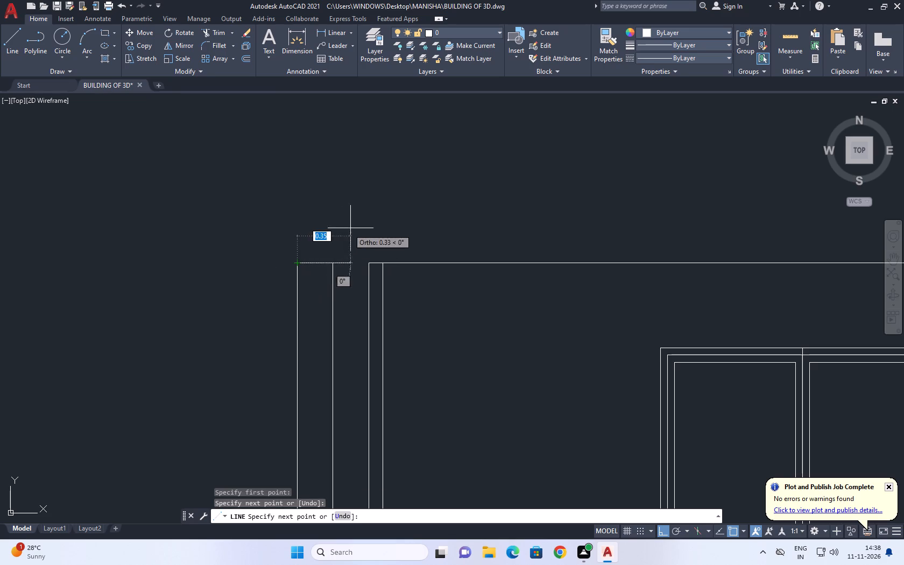
Continue the line up to the central vertical's top end and horizontally across to align with the outermost right guide line.
{"action": "scroll", "coordinate": [362, 224], "scroll_direction": "down", "scroll_amount": 2}
{"action": "middle_click_drag", "start_coordinate": [468, 200], "coordinate": [367, 259]}
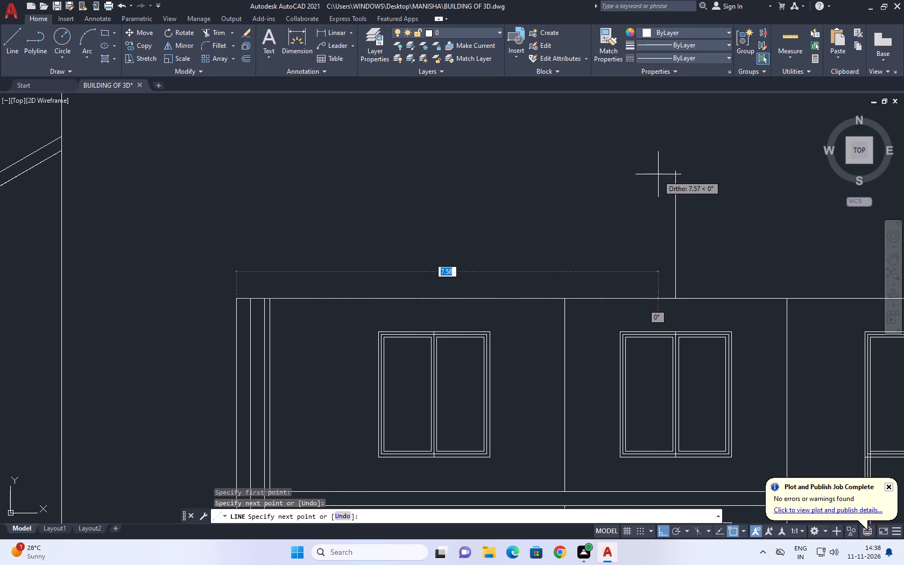
{"action": "left_click", "coordinate": [673, 170]}
{"action": "middle_click_drag", "start_coordinate": [626, 204], "coordinate": [470, 250]}
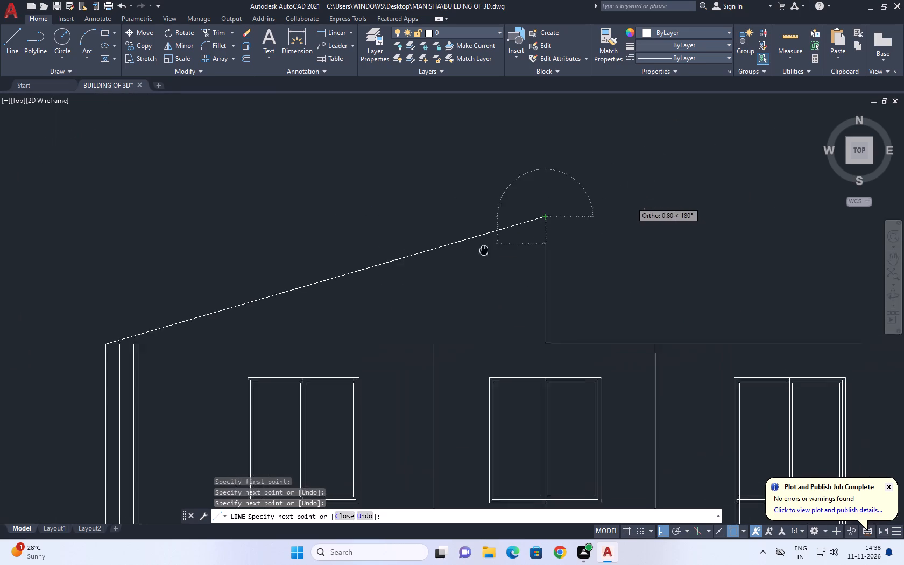
{"action": "middle_click_drag", "start_coordinate": [470, 250], "coordinate": [376, 262]}
{"action": "scroll", "coordinate": [385, 267], "scroll_direction": "down", "scroll_amount": 1}
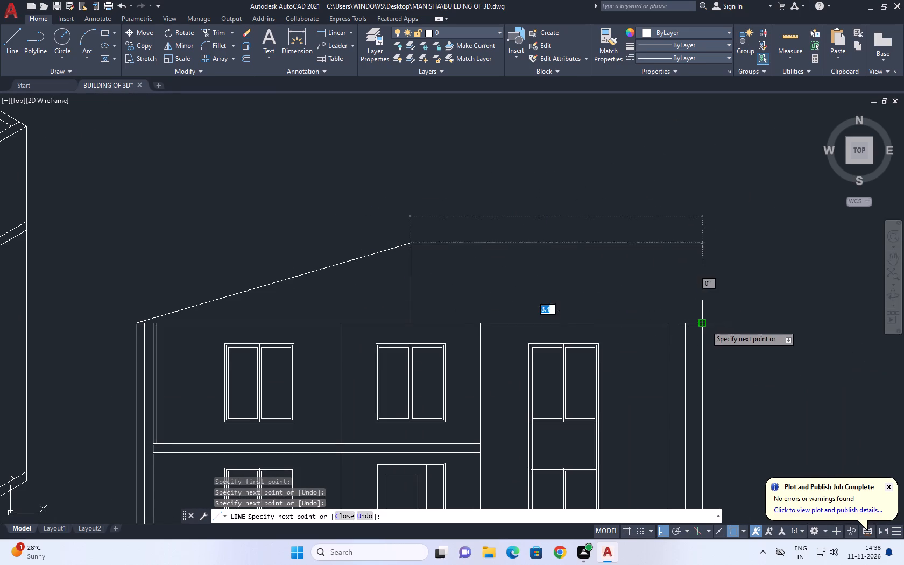
{"action": "left_click", "coordinate": [704, 322]}
{"action": "right_click", "coordinate": [701, 262]}
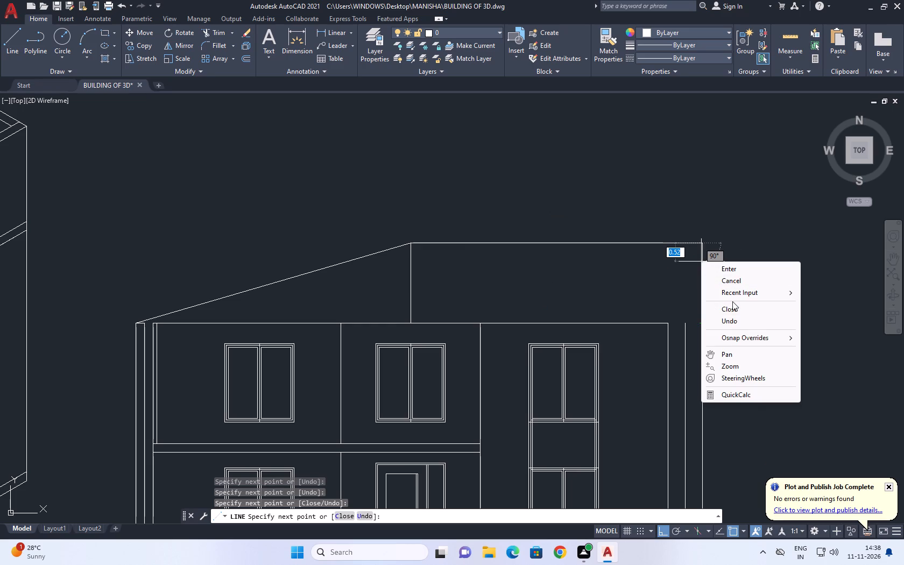
{"action": "left_click", "coordinate": [743, 279]}
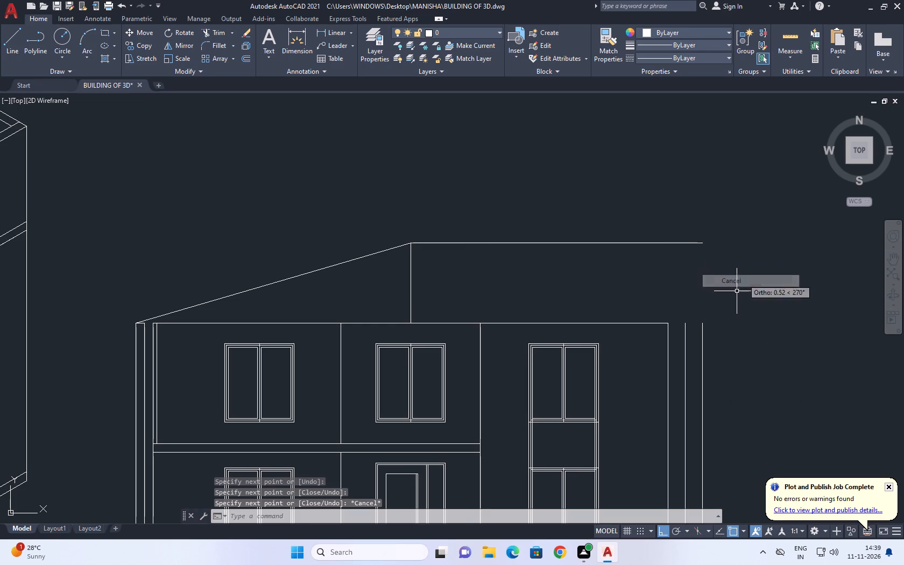
Stretch the horizontal roof line's outer end down to the outermost right guide line's top end, forming the right roof slope.
{"action": "left_click_drag", "start_coordinate": [732, 216], "coordinate": [707, 229]}
{"action": "left_click", "coordinate": [666, 274]}
{"action": "left_click", "coordinate": [704, 242]}
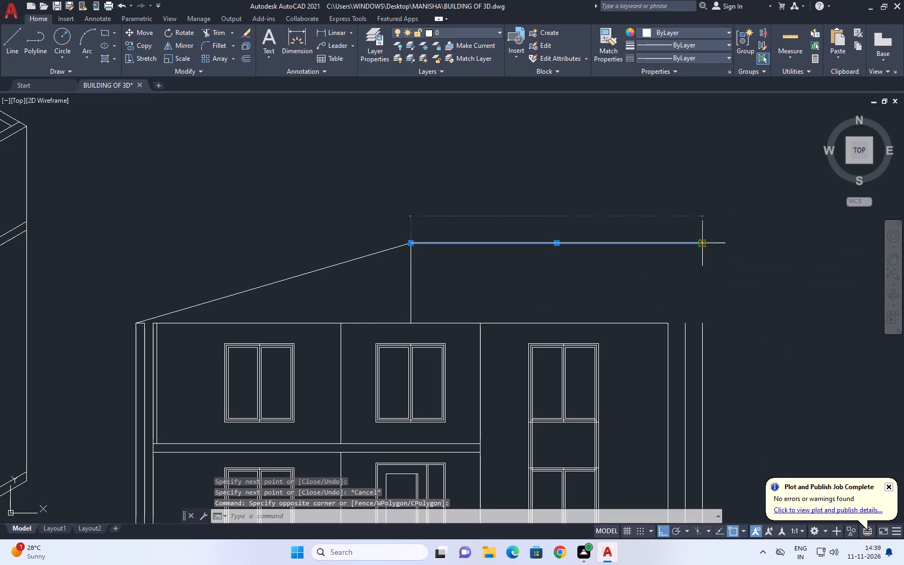
{"action": "left_click", "coordinate": [702, 323]}
{"action": "scroll", "coordinate": [634, 230], "scroll_direction": "down", "scroll_amount": 2}
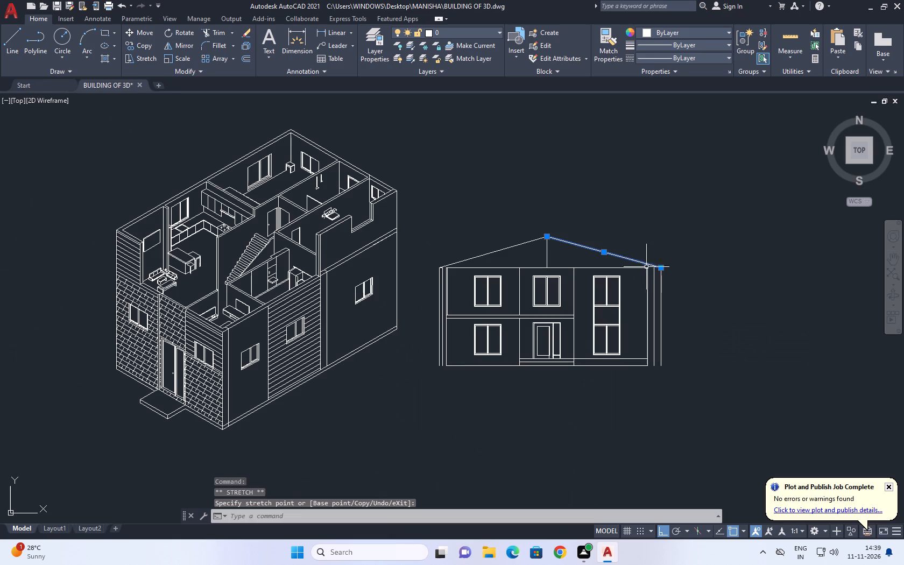
{"action": "right_click", "coordinate": [661, 173]}
{"action": "left_click", "coordinate": [687, 357]}
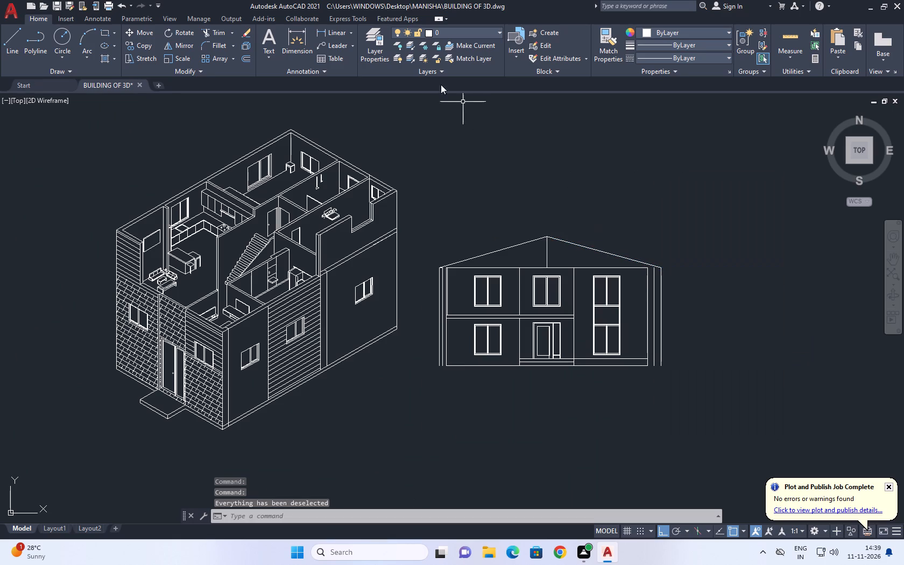
Draw a line joining the top ends of the two guide lines outside the front view's right edge.
{"action": "left_click", "coordinate": [6, 38]}
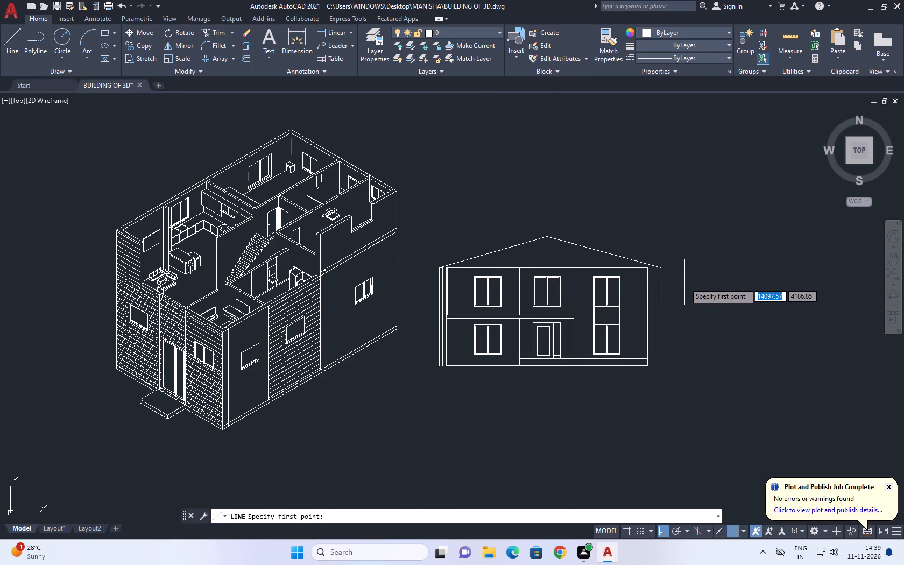
{"action": "middle_click_drag", "start_coordinate": [702, 312], "coordinate": [696, 323]}
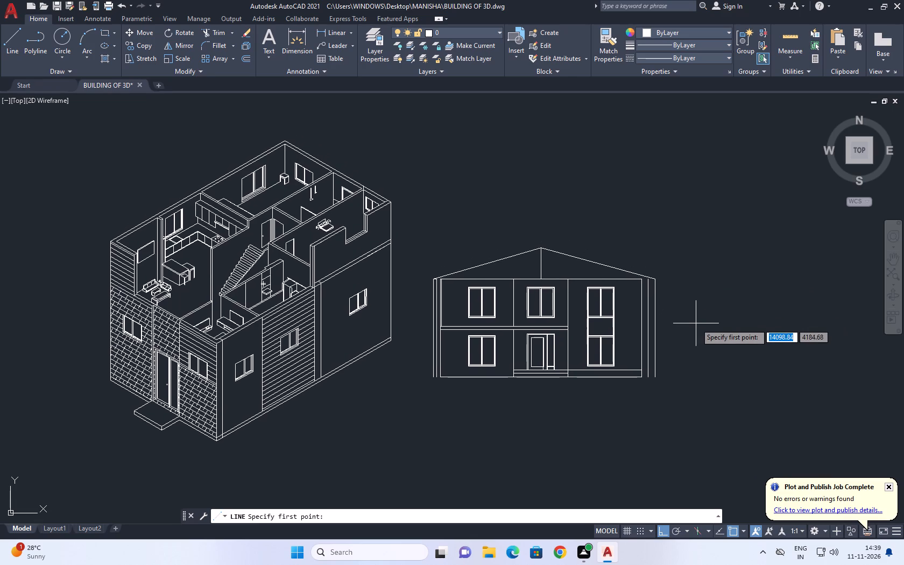
{"action": "scroll", "coordinate": [641, 274], "scroll_direction": "up", "scroll_amount": 3}
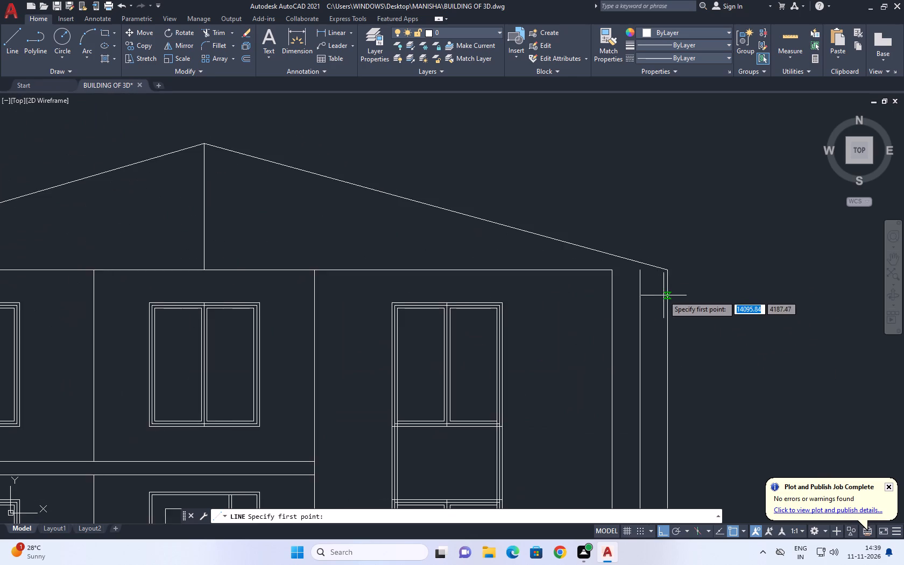
{"action": "scroll", "coordinate": [663, 295], "scroll_direction": "up", "scroll_amount": 1}
{"action": "left_click", "coordinate": [627, 256]}
{"action": "left_click", "coordinate": [669, 253]}
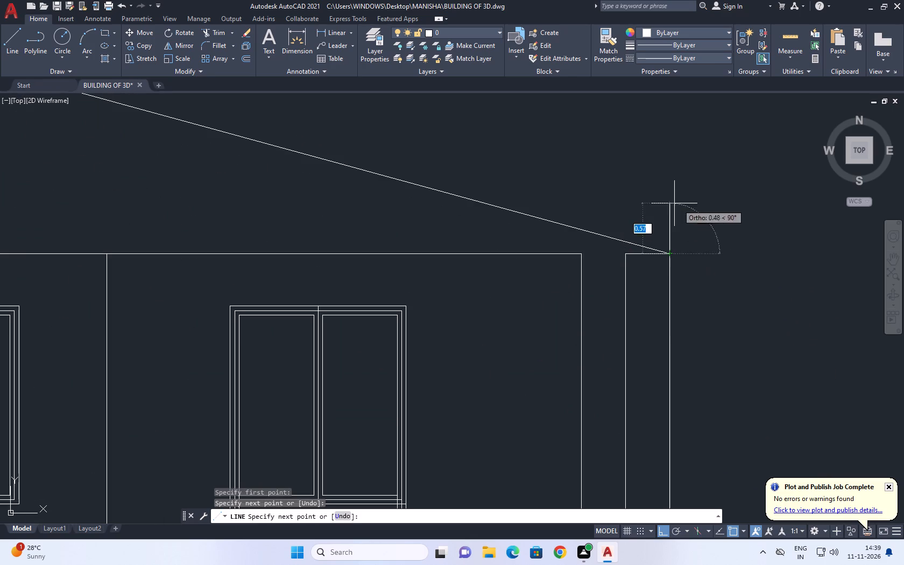
{"action": "right_click", "coordinate": [670, 202]}
{"action": "left_click", "coordinate": [727, 222]}
{"action": "right_click", "coordinate": [640, 174]}
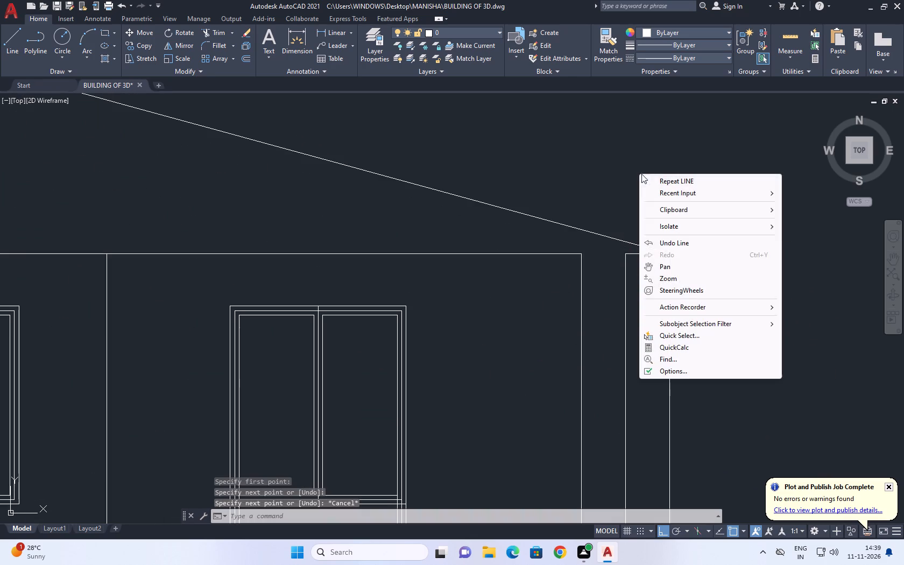
Draw the left inner roof line from the inner left guide line's top end to the central vertical just below the apex.
{"action": "left_click", "coordinate": [684, 181]}
{"action": "middle_click_drag", "start_coordinate": [528, 232], "coordinate": [638, 293]}
{"action": "scroll", "coordinate": [656, 293], "scroll_direction": "down", "scroll_amount": 2}
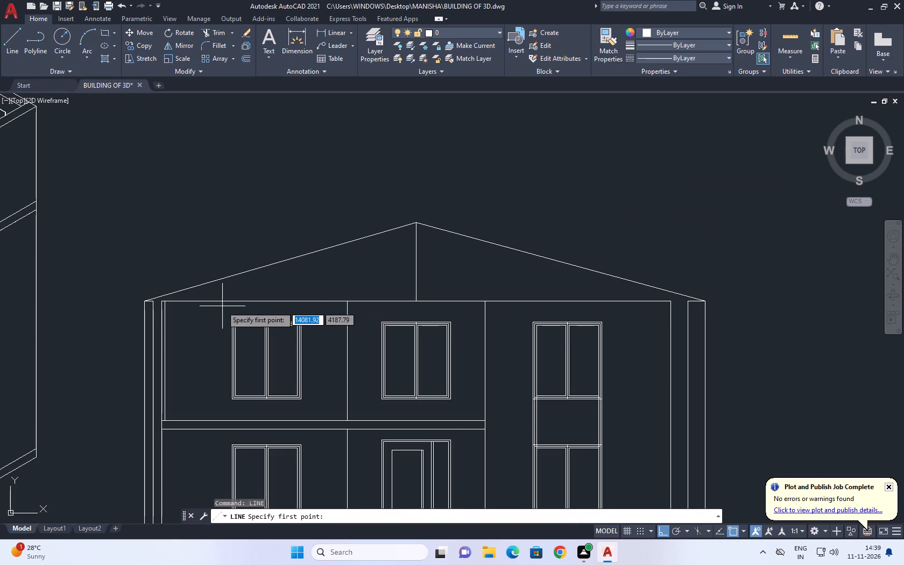
{"action": "scroll", "coordinate": [154, 305], "scroll_direction": "up", "scroll_amount": 2}
{"action": "middle_click_drag", "start_coordinate": [149, 295], "coordinate": [160, 308]}
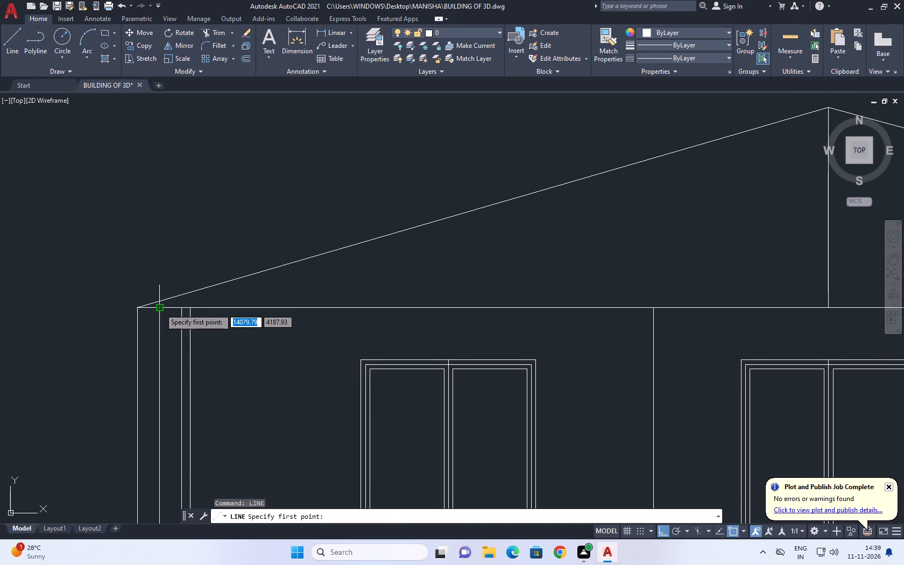
{"action": "scroll", "coordinate": [155, 305], "scroll_direction": "up", "scroll_amount": 1}
{"action": "left_click", "coordinate": [161, 309]}
{"action": "scroll", "coordinate": [296, 278], "scroll_direction": "down", "scroll_amount": 1}
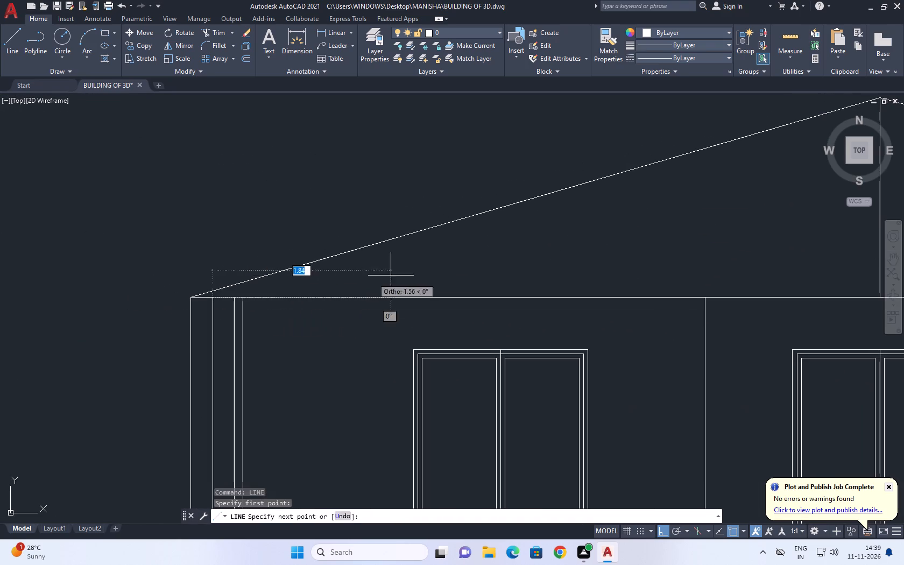
{"action": "middle_click_drag", "start_coordinate": [505, 258], "coordinate": [176, 352]}
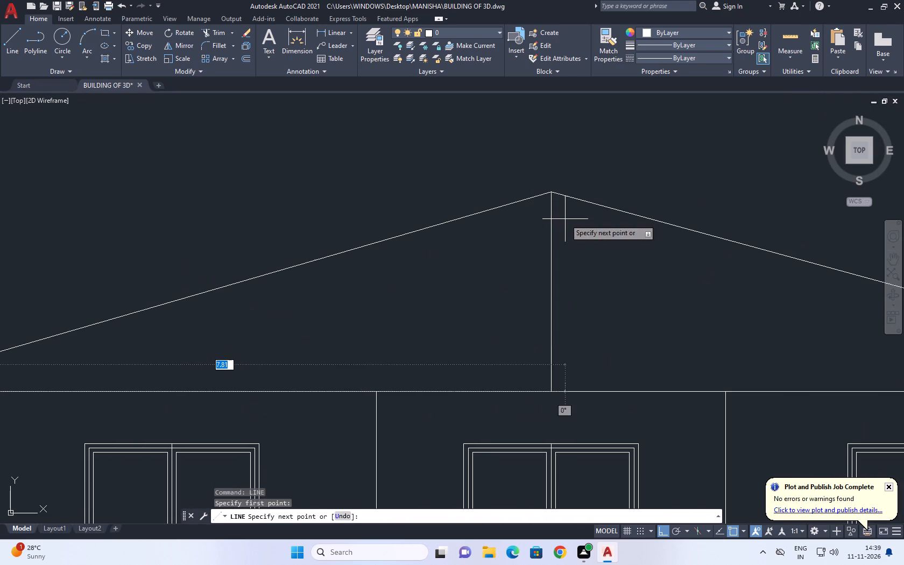
{"action": "left_click", "coordinate": [552, 217]}
Continue the inner roof line from the central vertical down to the inner right guide line's top end.
{"action": "scroll", "coordinate": [610, 213], "scroll_direction": "down", "scroll_amount": 2}
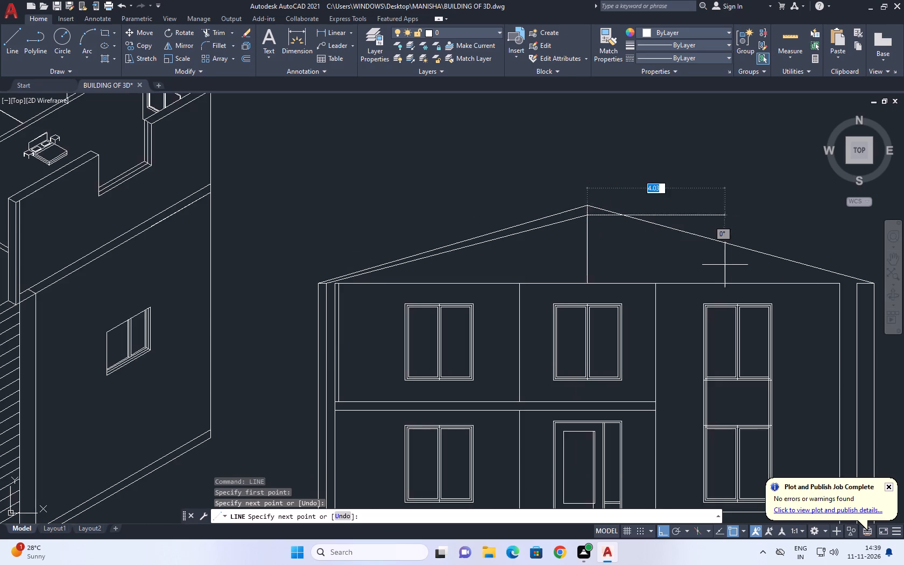
{"action": "middle_click_drag", "start_coordinate": [721, 267], "coordinate": [500, 272]}
{"action": "scroll", "coordinate": [648, 294], "scroll_direction": "up", "scroll_amount": 1}
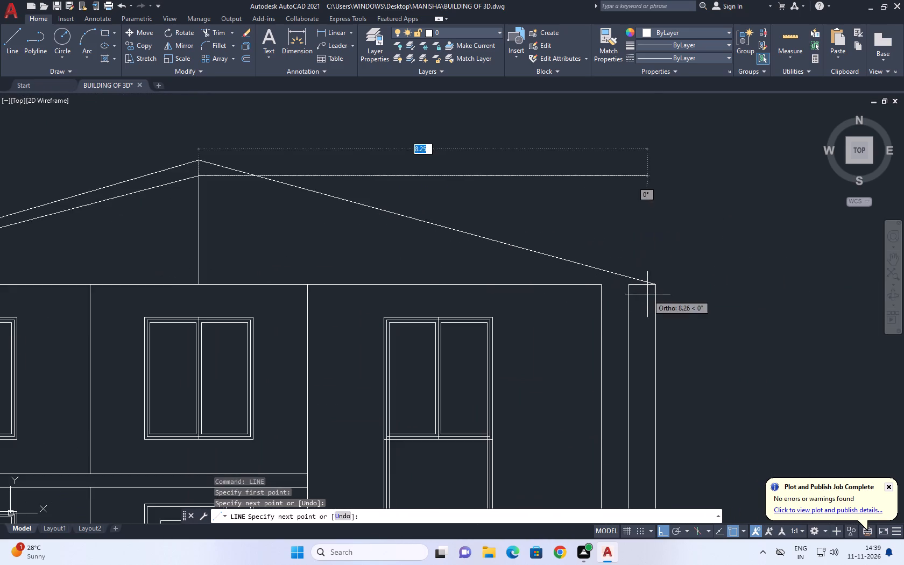
{"action": "scroll", "coordinate": [647, 294], "scroll_direction": "up", "scroll_amount": 2}
{"action": "left_click", "coordinate": [595, 272]}
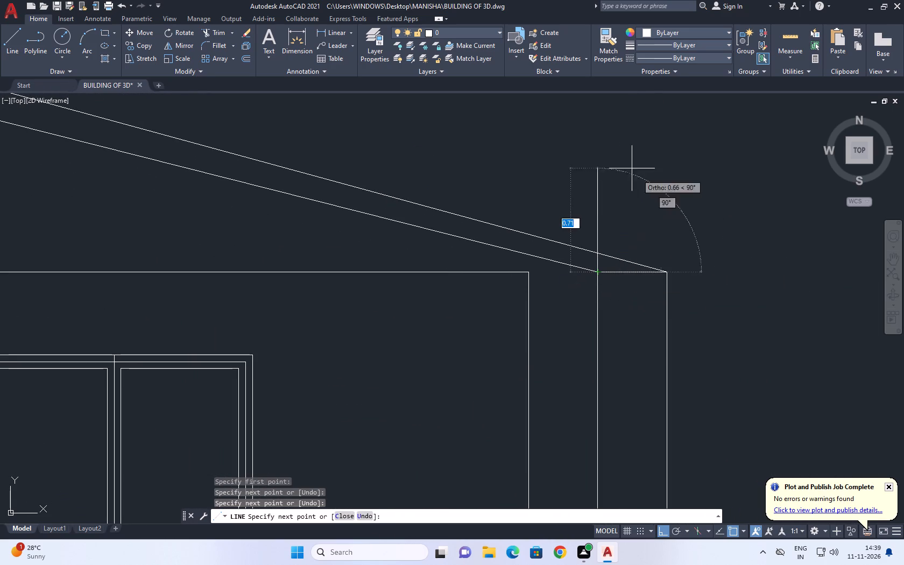
{"action": "right_click", "coordinate": [620, 160]}
{"action": "left_click", "coordinate": [668, 175]}
Erase the central vertical under the roof apex and the horizontal line along the top of the front view's walls.
{"action": "scroll", "coordinate": [642, 243], "scroll_direction": "down", "scroll_amount": 5}
{"action": "scroll", "coordinate": [451, 235], "scroll_direction": "up", "scroll_amount": 2}
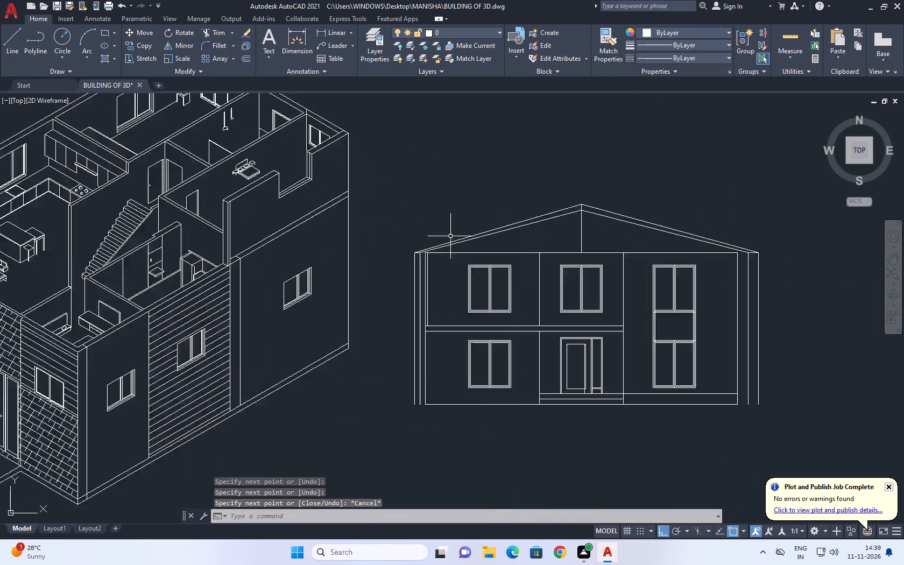
{"action": "scroll", "coordinate": [450, 236], "scroll_direction": "up", "scroll_amount": 1}
{"action": "middle_click_drag", "start_coordinate": [512, 279], "coordinate": [468, 303]}
{"action": "scroll", "coordinate": [449, 304], "scroll_direction": "down", "scroll_amount": 1}
{"action": "left_click", "coordinate": [636, 265]}
{"action": "left_click", "coordinate": [597, 270]}
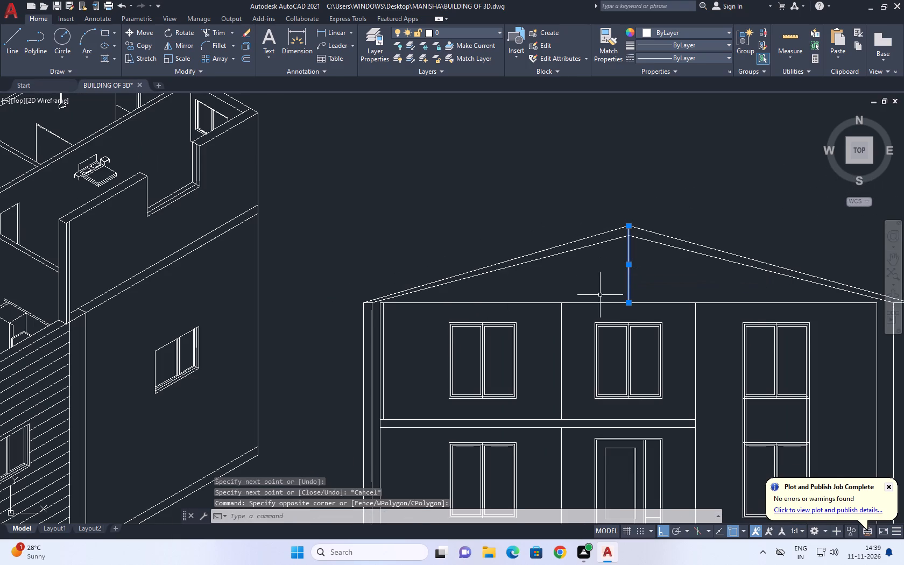
{"action": "left_click", "coordinate": [599, 296]}
{"action": "left_click", "coordinate": [592, 308]}
{"action": "right_click", "coordinate": [534, 186]}
{"action": "left_click", "coordinate": [568, 260]}
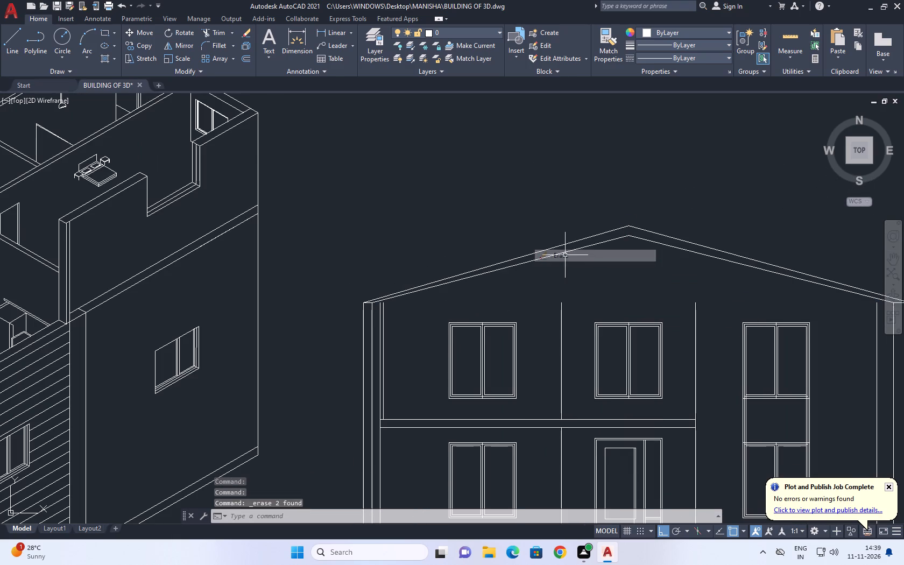
Erase the four vertical guide lines outside the front view, two beside the left wall and two beside the right wall.
{"action": "middle_click_drag", "start_coordinate": [611, 294], "coordinate": [511, 218]}
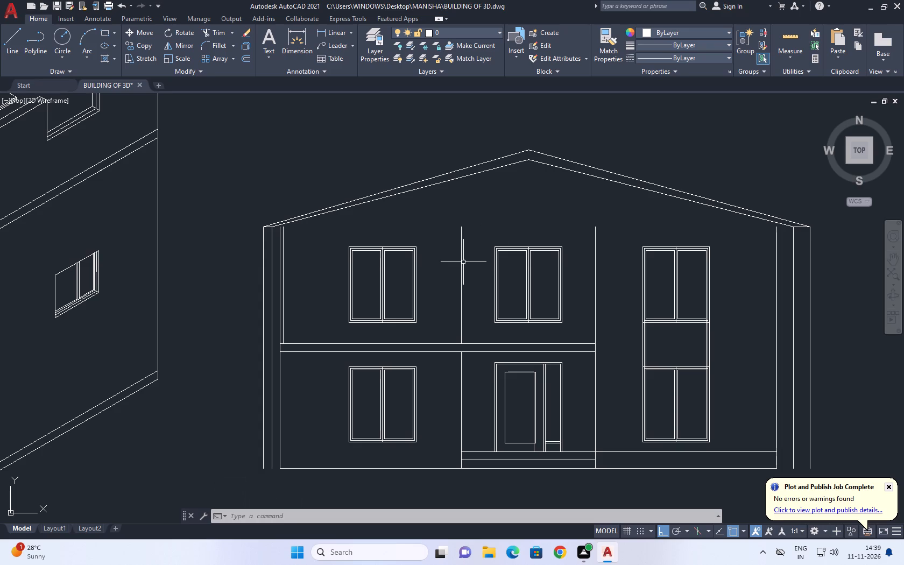
{"action": "scroll", "coordinate": [222, 235], "scroll_direction": "down", "scroll_amount": 1}
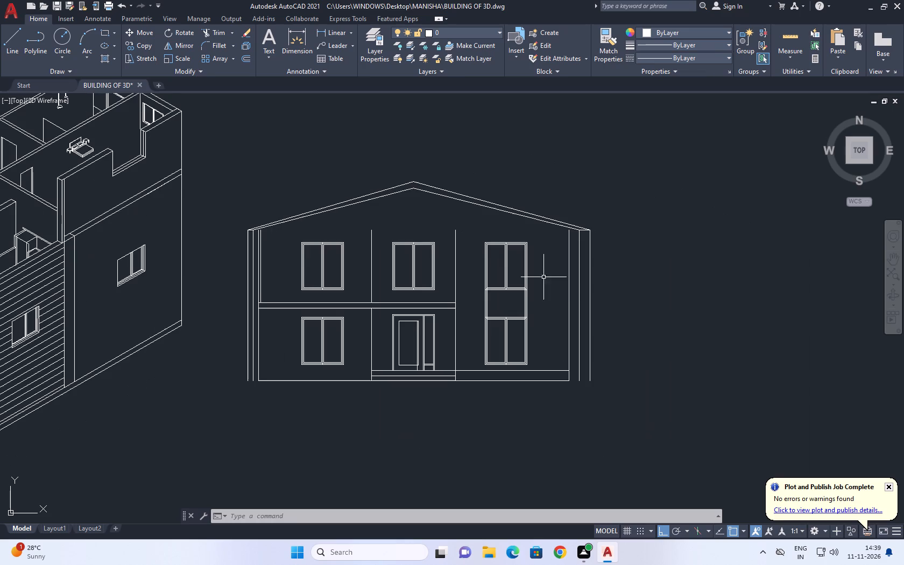
{"action": "scroll", "coordinate": [240, 233], "scroll_direction": "up", "scroll_amount": 2}
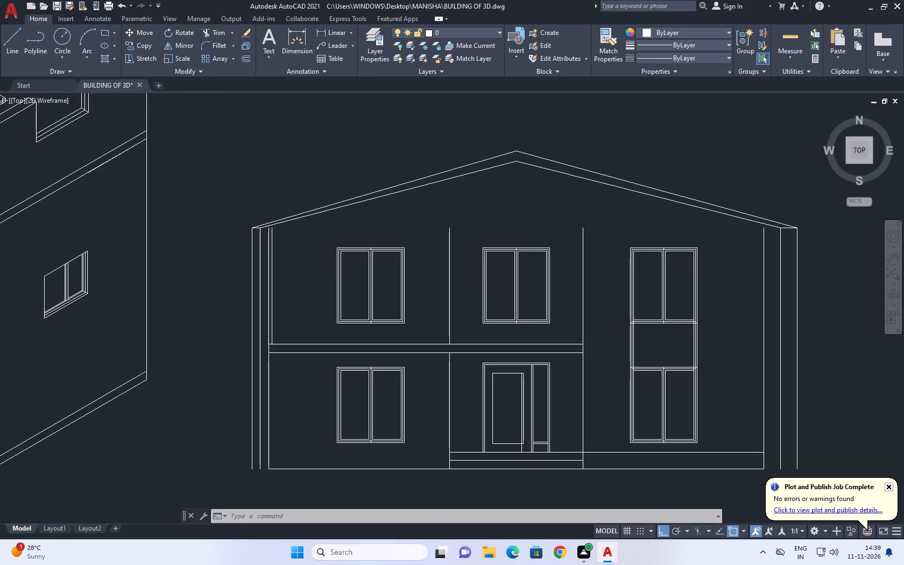
{"action": "left_click", "coordinate": [267, 241]}
{"action": "left_click_drag", "start_coordinate": [221, 259], "coordinate": [214, 265]}
{"action": "scroll", "coordinate": [138, 254], "scroll_direction": "down", "scroll_amount": 2}
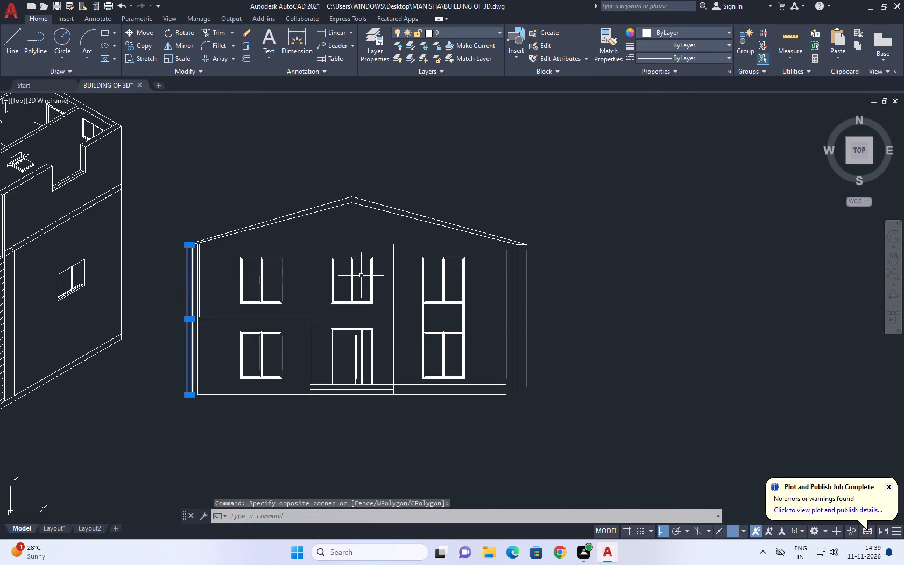
{"action": "scroll", "coordinate": [534, 261], "scroll_direction": "up", "scroll_amount": 1}
{"action": "middle_click", "coordinate": [541, 261]}
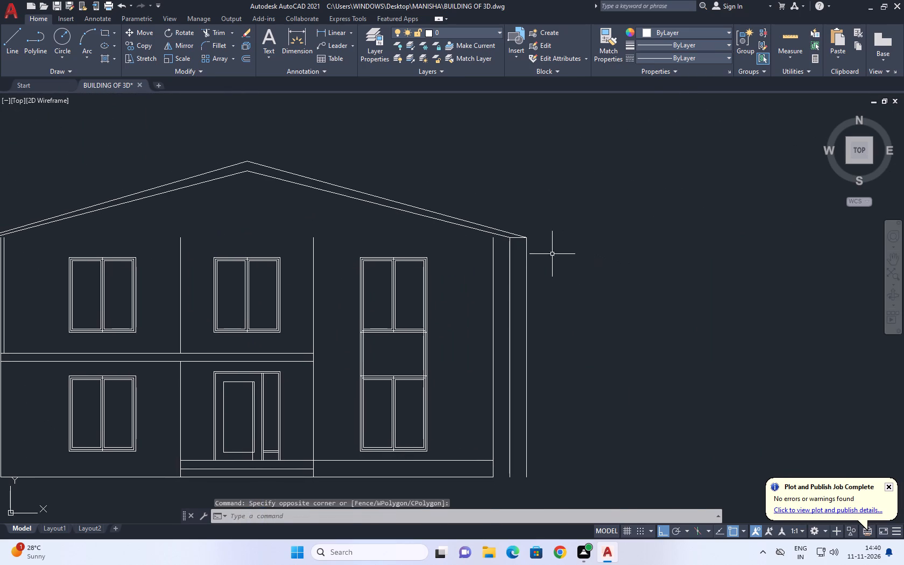
{"action": "scroll", "coordinate": [541, 254], "scroll_direction": "up", "scroll_amount": 1}
{"action": "left_click_drag", "start_coordinate": [536, 254], "coordinate": [528, 253]}
{"action": "left_click", "coordinate": [478, 263]}
{"action": "right_click_drag", "start_coordinate": [609, 223], "coordinate": [588, 222]}
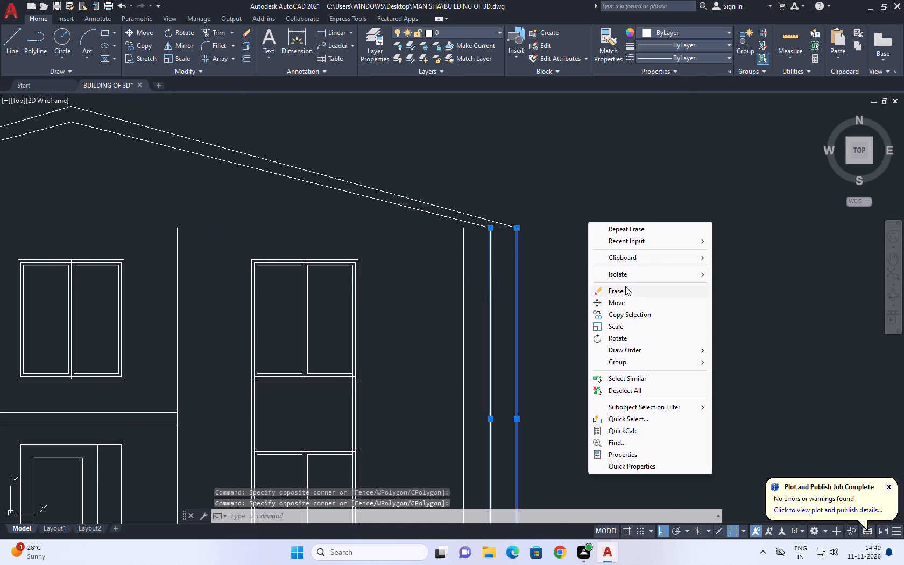
{"action": "left_click", "coordinate": [625, 287]}
Move the left upper roof line straight up by 0.2.
{"action": "scroll", "coordinate": [557, 252], "scroll_direction": "down", "scroll_amount": 2}
{"action": "middle_click_drag", "start_coordinate": [197, 329], "coordinate": [245, 329]}
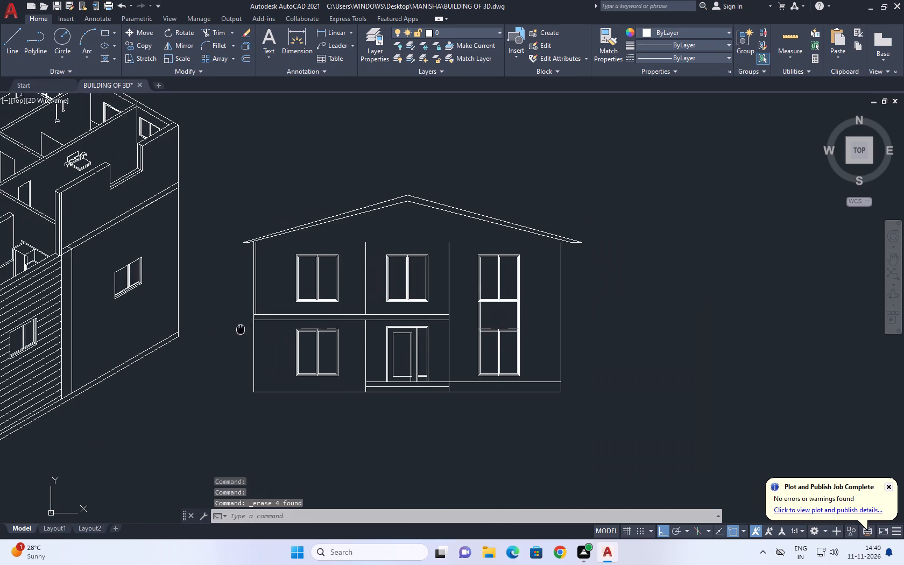
{"action": "middle_click_drag", "start_coordinate": [245, 329], "coordinate": [324, 329]}
{"action": "scroll", "coordinate": [338, 231], "scroll_direction": "up", "scroll_amount": 2}
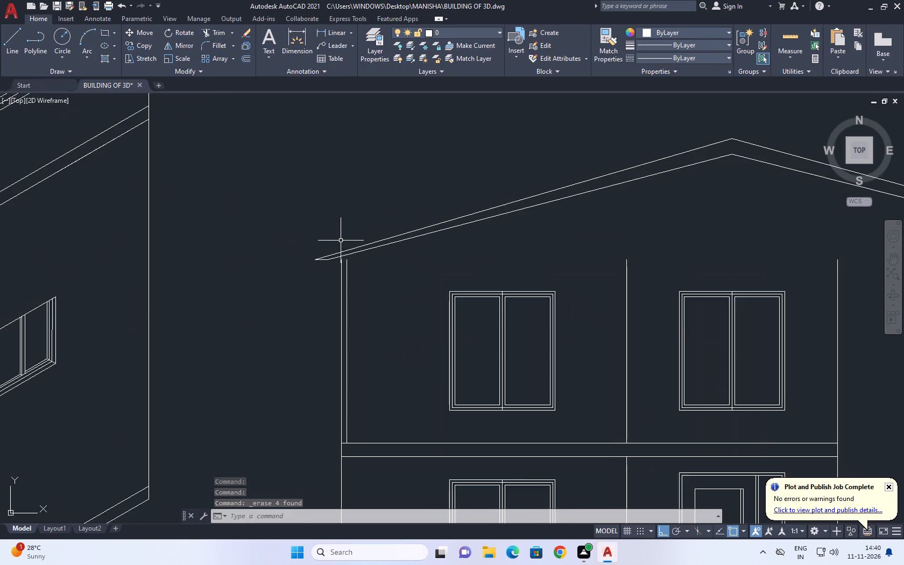
{"action": "scroll", "coordinate": [341, 242], "scroll_direction": "up", "scroll_amount": 3}
{"action": "left_click", "coordinate": [348, 269]}
{"action": "scroll", "coordinate": [250, 253], "scroll_direction": "down", "scroll_amount": 3}
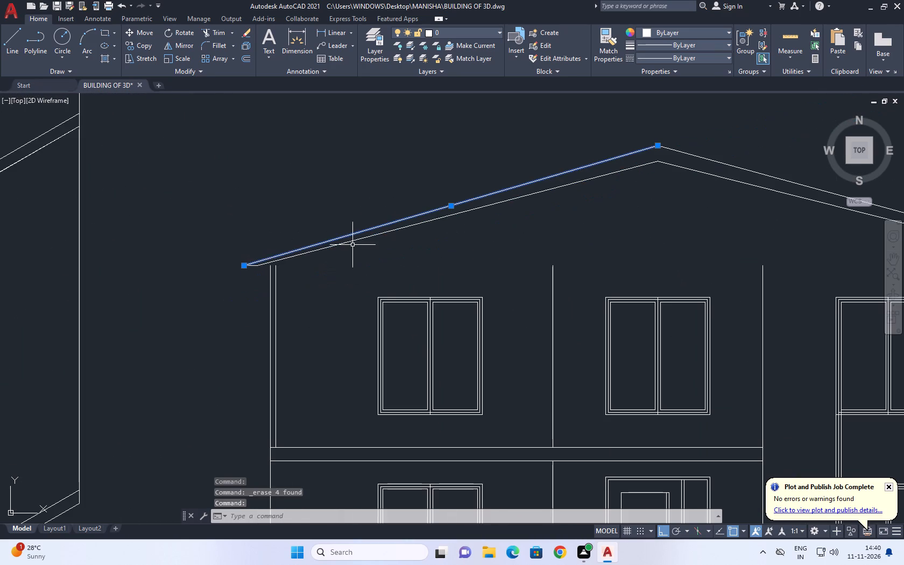
{"action": "middle_click_drag", "start_coordinate": [355, 248], "coordinate": [272, 321]}
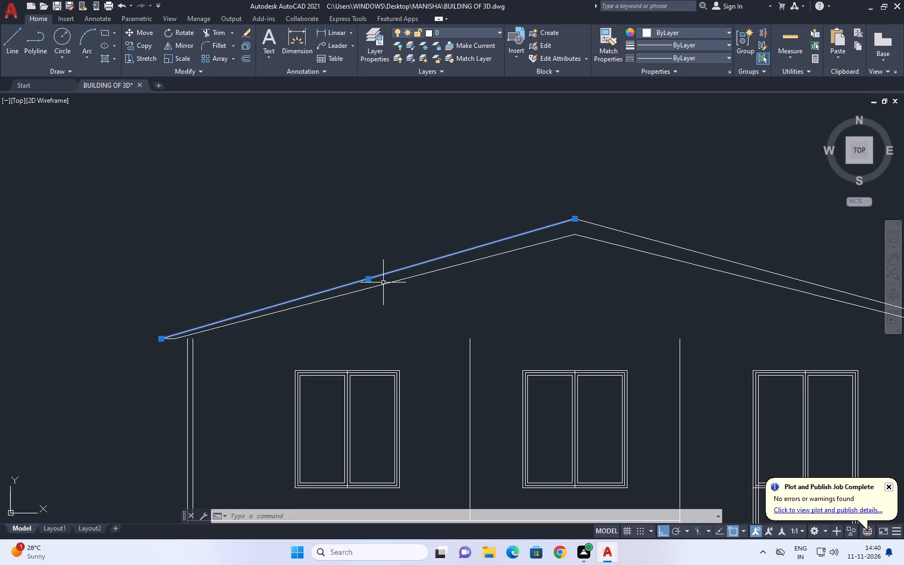
{"action": "left_click", "coordinate": [145, 29]}
{"action": "scroll", "coordinate": [582, 205], "scroll_direction": "up", "scroll_amount": 1}
{"action": "left_click", "coordinate": [570, 226]}
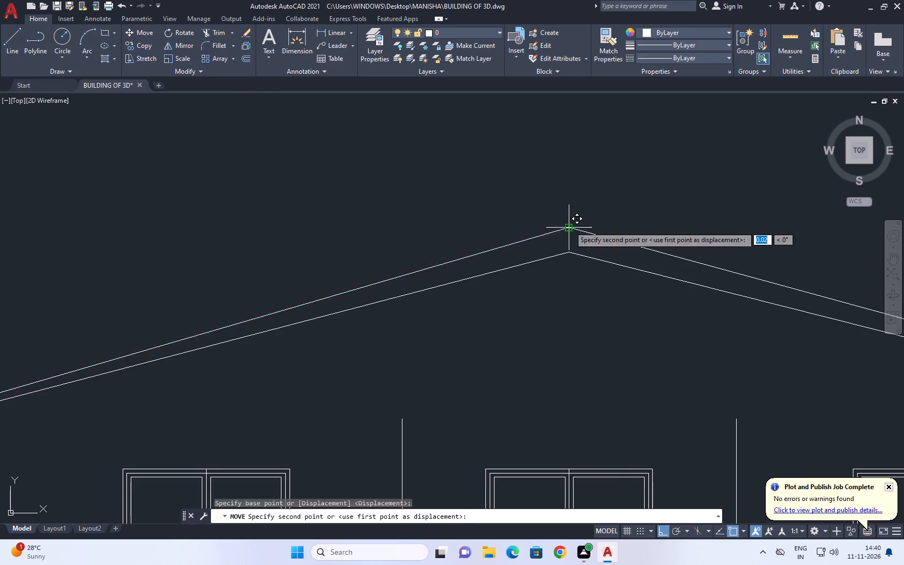
{"action": "scroll", "coordinate": [564, 213], "scroll_direction": "down", "scroll_amount": 1}
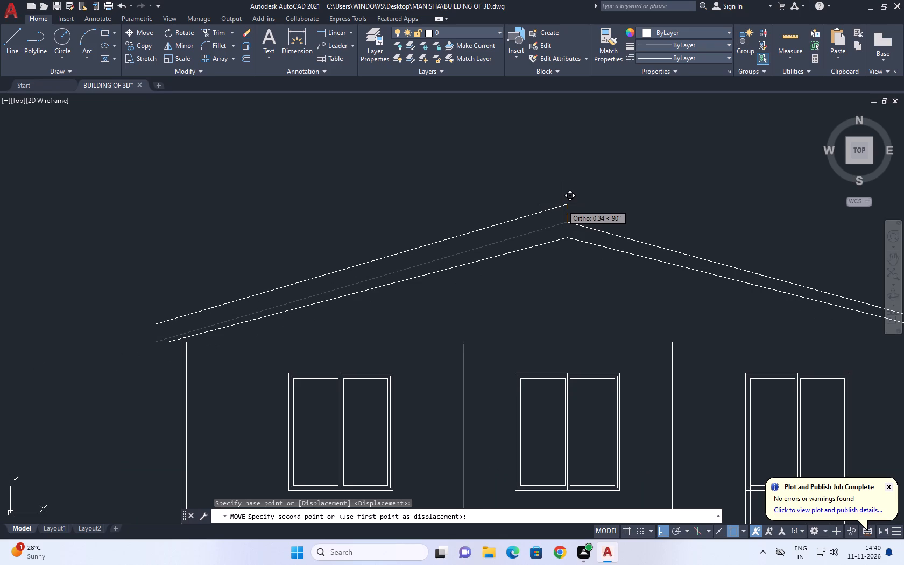
{"action": "type", "text": "0.2"}
{"action": "key", "text": "Return"}
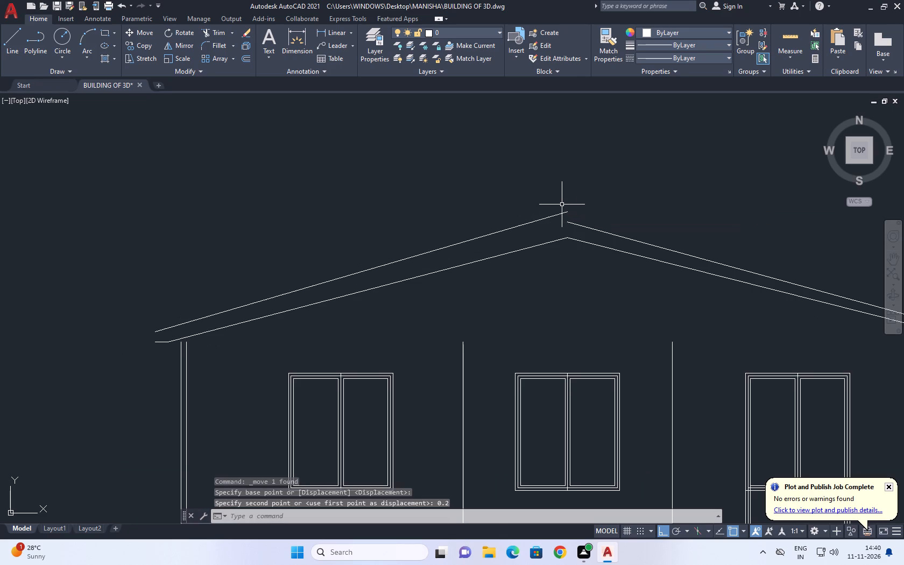
Move the right upper roof line up so its apex end meets the raised left roof line's apex end.
{"action": "middle_click_drag", "start_coordinate": [611, 256], "coordinate": [590, 272]}
{"action": "middle_click_drag", "start_coordinate": [665, 223], "coordinate": [674, 323]}
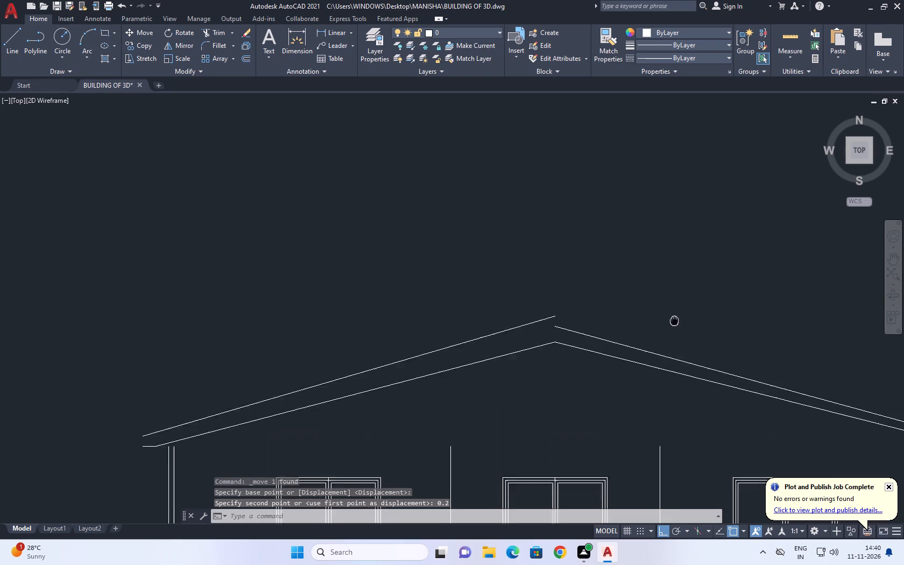
{"action": "middle_click_drag", "start_coordinate": [674, 323], "coordinate": [675, 351]}
{"action": "left_click", "coordinate": [616, 384]}
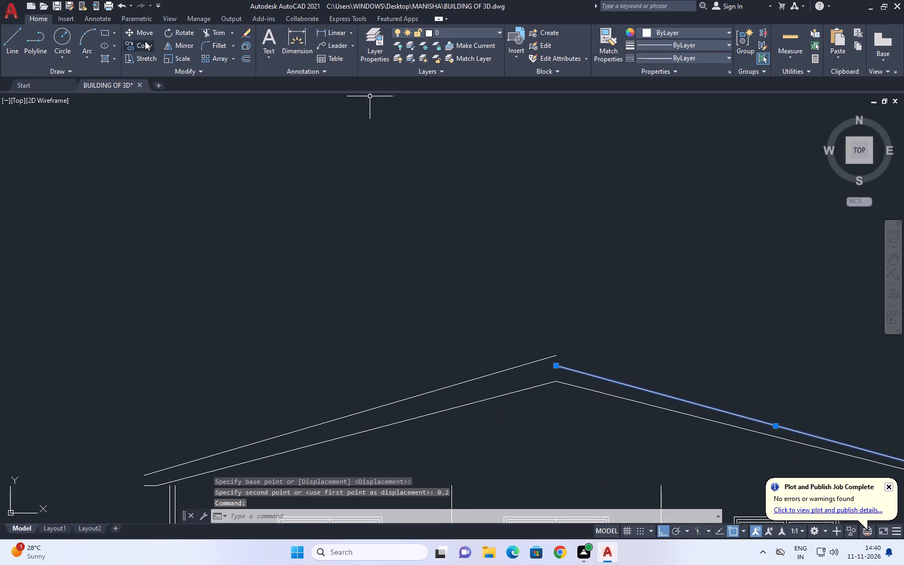
{"action": "left_click", "coordinate": [144, 33]}
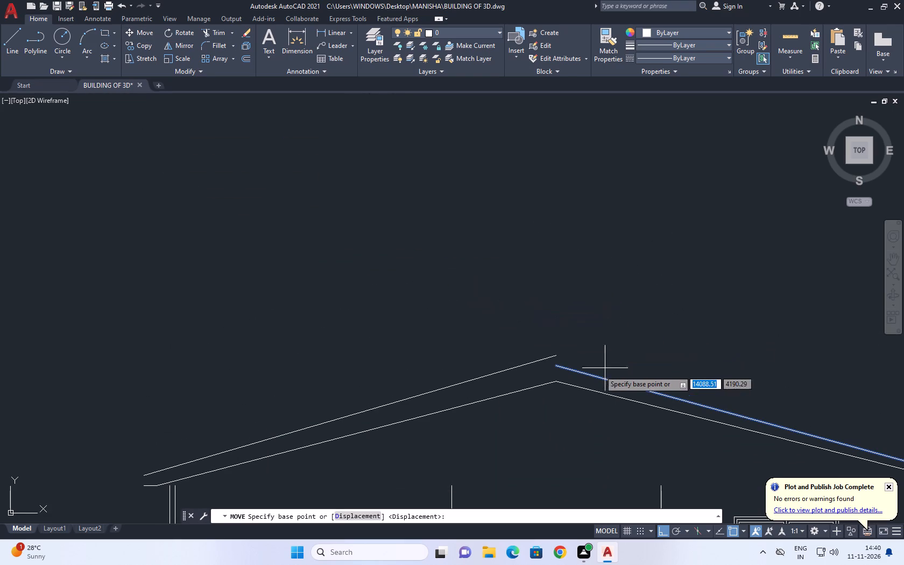
{"action": "left_click", "coordinate": [557, 366]}
{"action": "left_click", "coordinate": [556, 352]}
Fillet the short left eave line with the left upper roof line into a sharp corner.
{"action": "scroll", "coordinate": [552, 276], "scroll_direction": "down", "scroll_amount": 1}
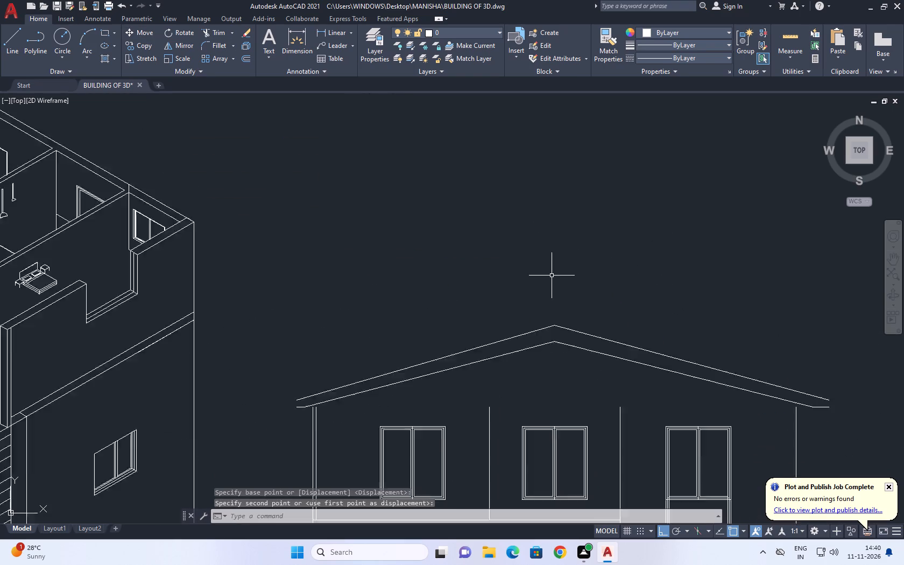
{"action": "scroll", "coordinate": [552, 276], "scroll_direction": "down", "scroll_amount": 2}
{"action": "scroll", "coordinate": [400, 329], "scroll_direction": "up", "scroll_amount": 2}
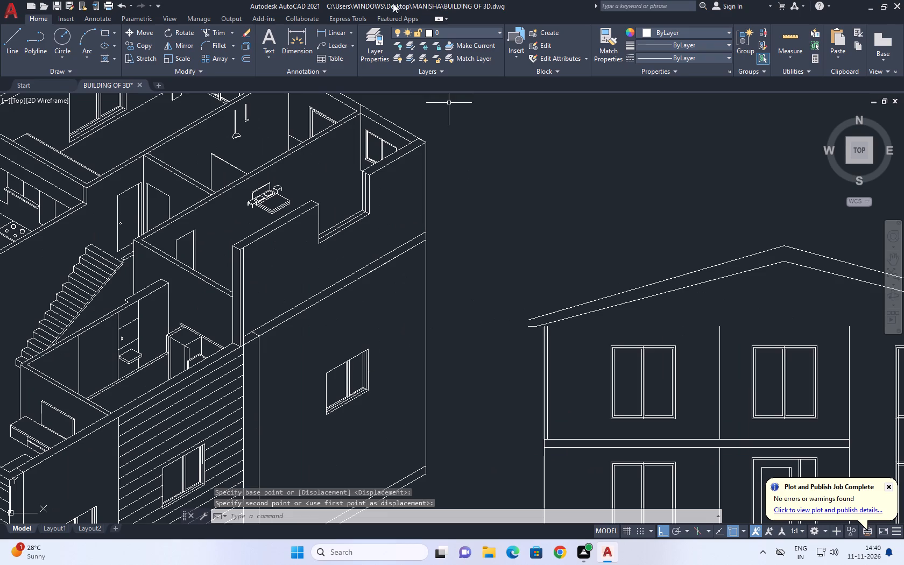
{"action": "left_click", "coordinate": [221, 44]}
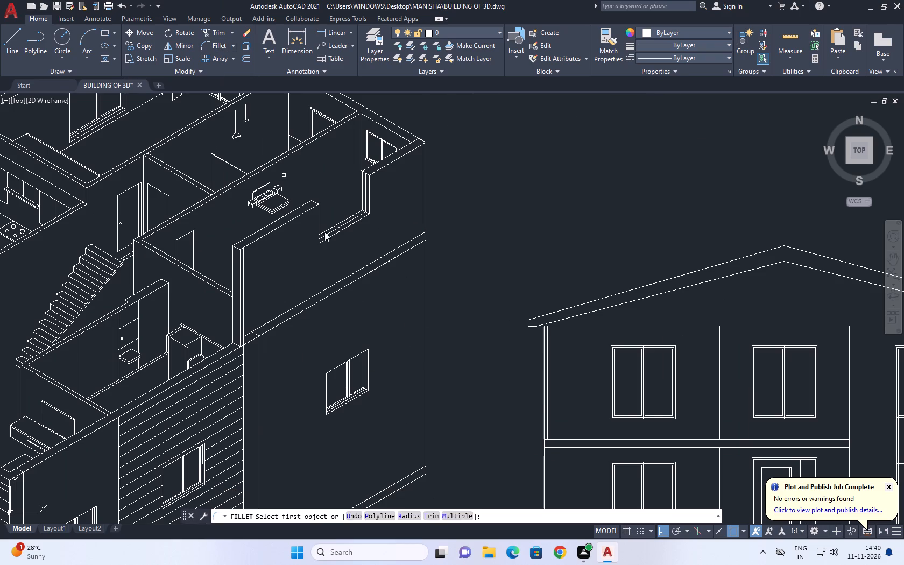
{"action": "left_click", "coordinate": [529, 327]}
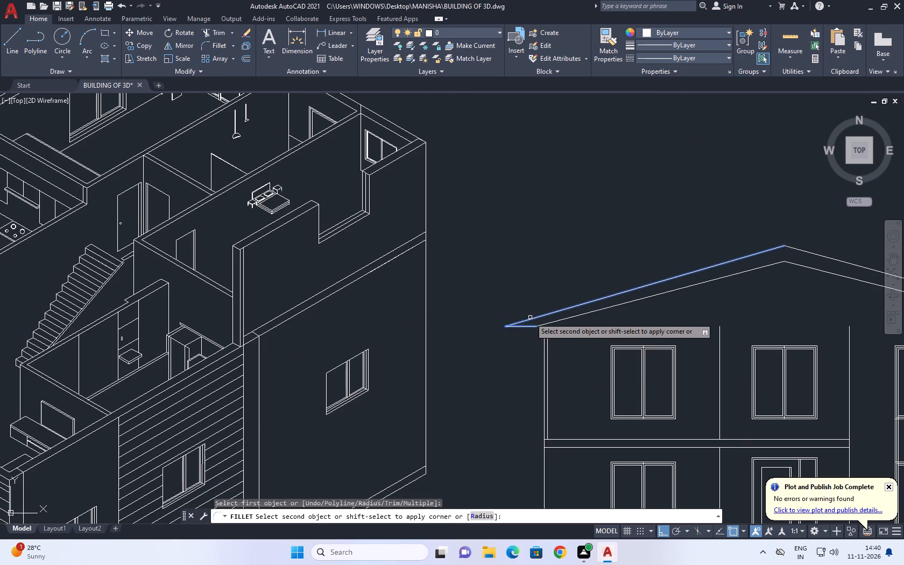
{"action": "left_click", "coordinate": [530, 317]}
Fillet the right upper roof line with the short right eave line into a sharp corner.
{"action": "middle_click_drag", "start_coordinate": [562, 334], "coordinate": [338, 362]}
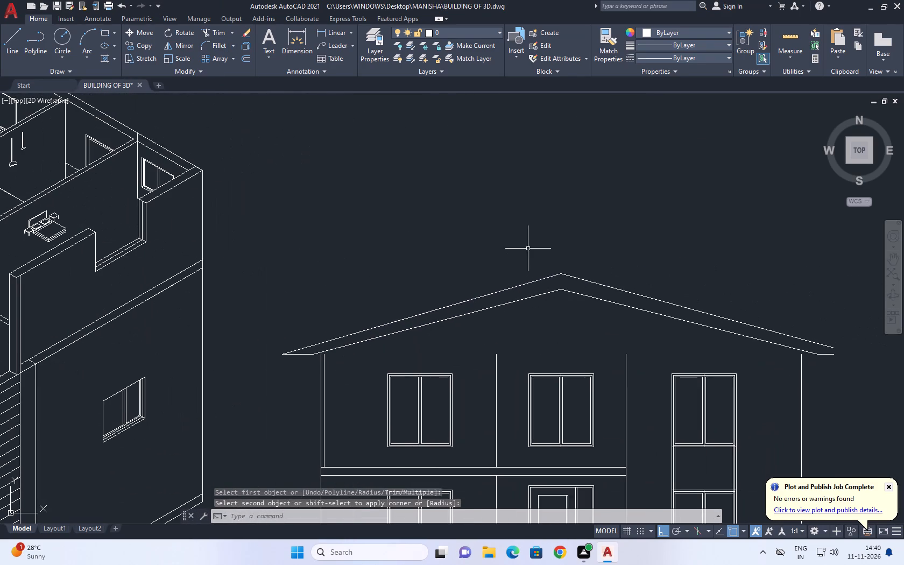
{"action": "right_click", "coordinate": [527, 246]}
{"action": "left_click", "coordinate": [556, 250]}
{"action": "middle_click_drag", "start_coordinate": [644, 274], "coordinate": [430, 267]}
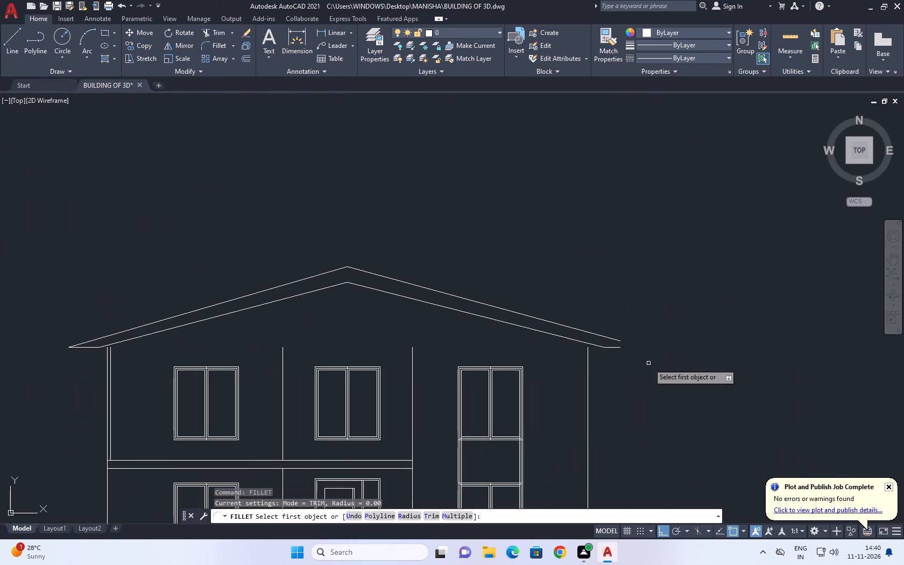
{"action": "left_click", "coordinate": [613, 346]}
{"action": "left_click", "coordinate": [616, 338]}
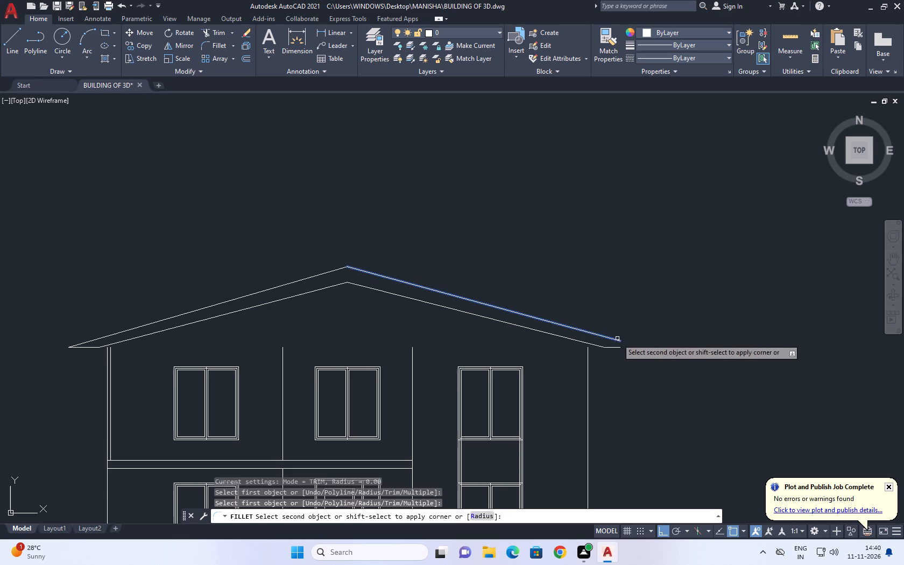
{"action": "left_click", "coordinate": [619, 348]}
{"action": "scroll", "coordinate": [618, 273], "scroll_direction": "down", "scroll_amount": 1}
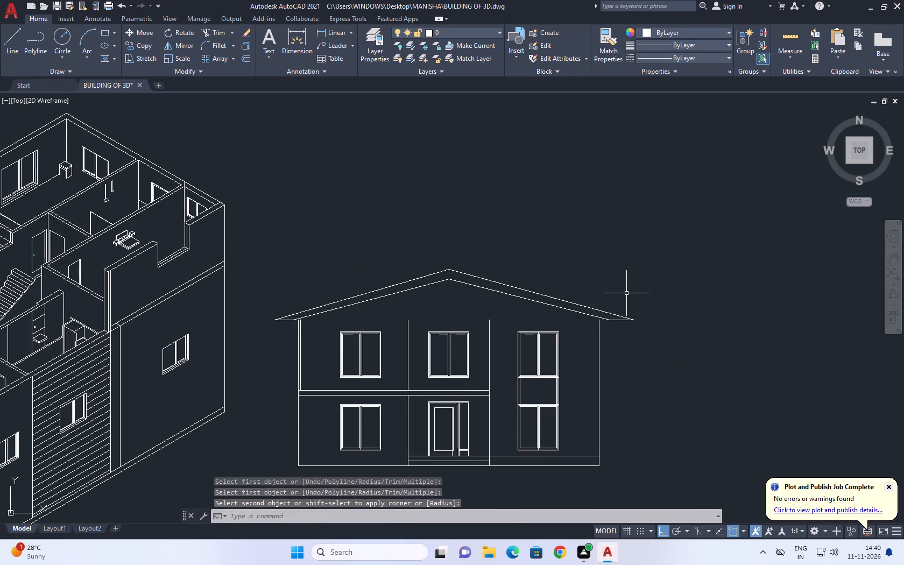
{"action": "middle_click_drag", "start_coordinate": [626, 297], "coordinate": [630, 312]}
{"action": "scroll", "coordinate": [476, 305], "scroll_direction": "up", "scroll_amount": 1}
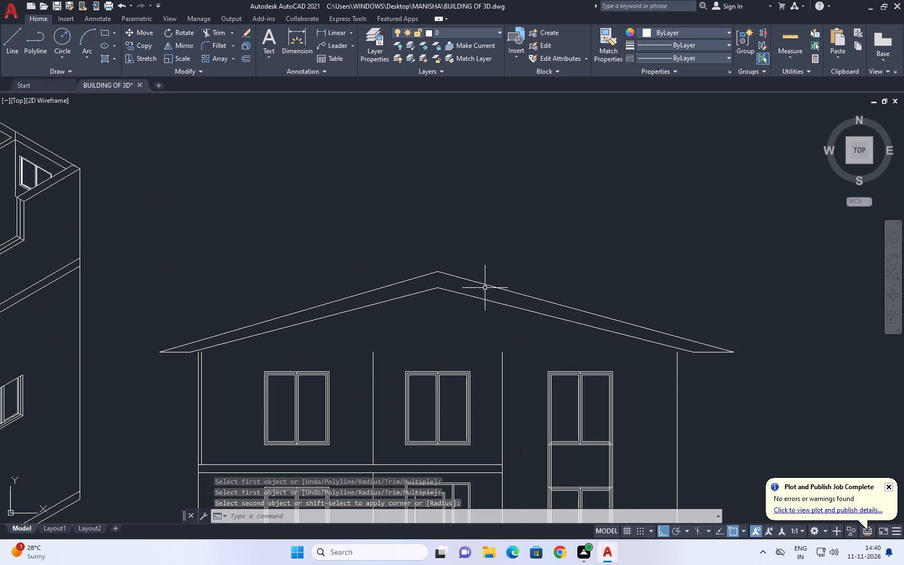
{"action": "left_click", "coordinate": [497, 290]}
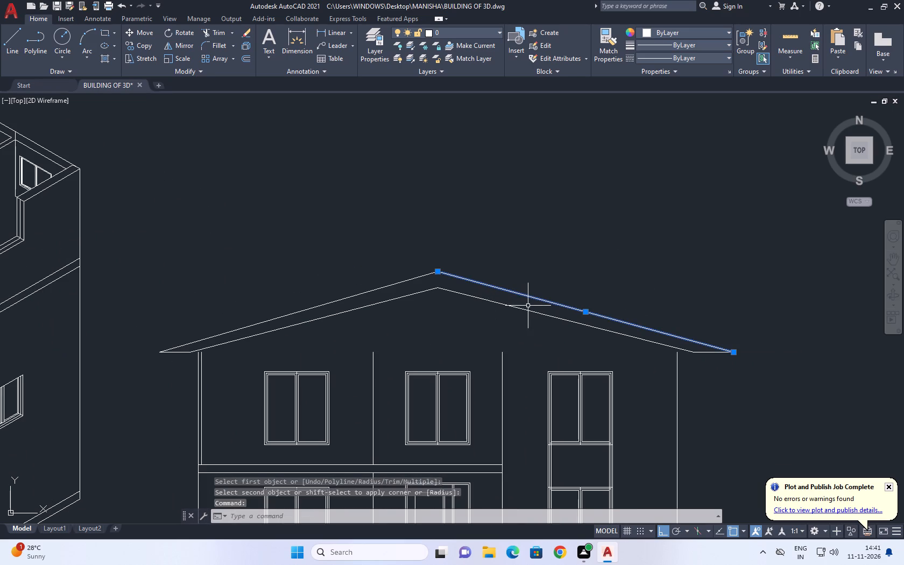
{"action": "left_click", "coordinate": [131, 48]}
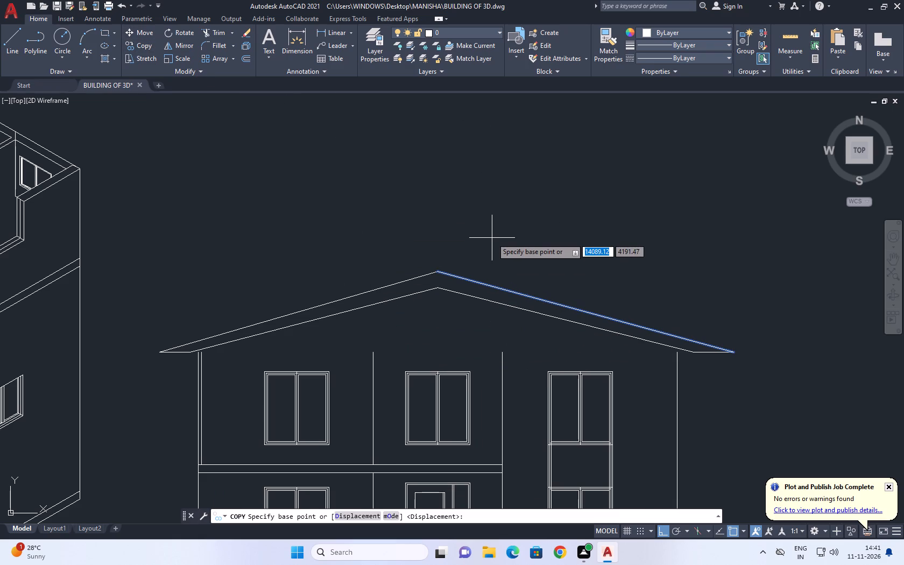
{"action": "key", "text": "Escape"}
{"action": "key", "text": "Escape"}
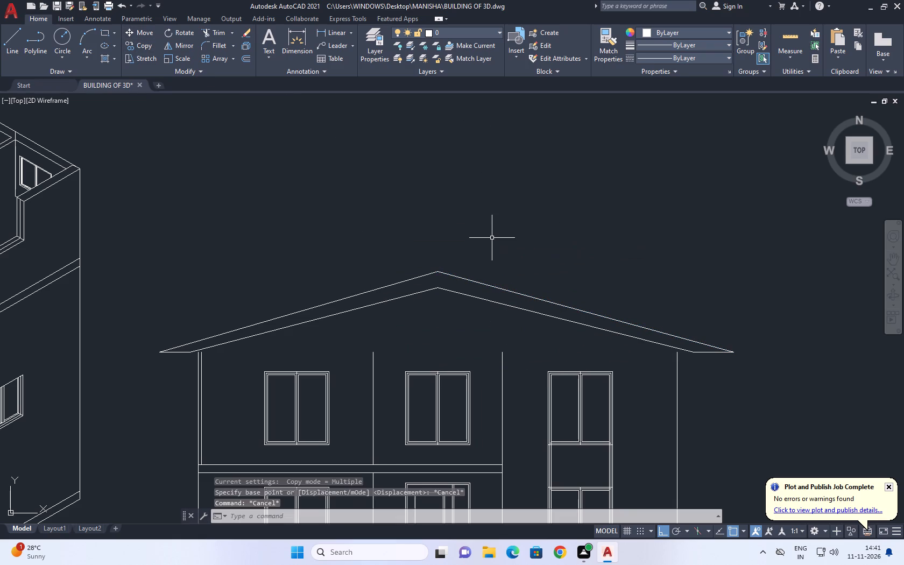
Offset the left and right upper roof lines inward by 0.05.
{"action": "type", "text": "O 0.05"}
{"action": "key", "text": "Return"}
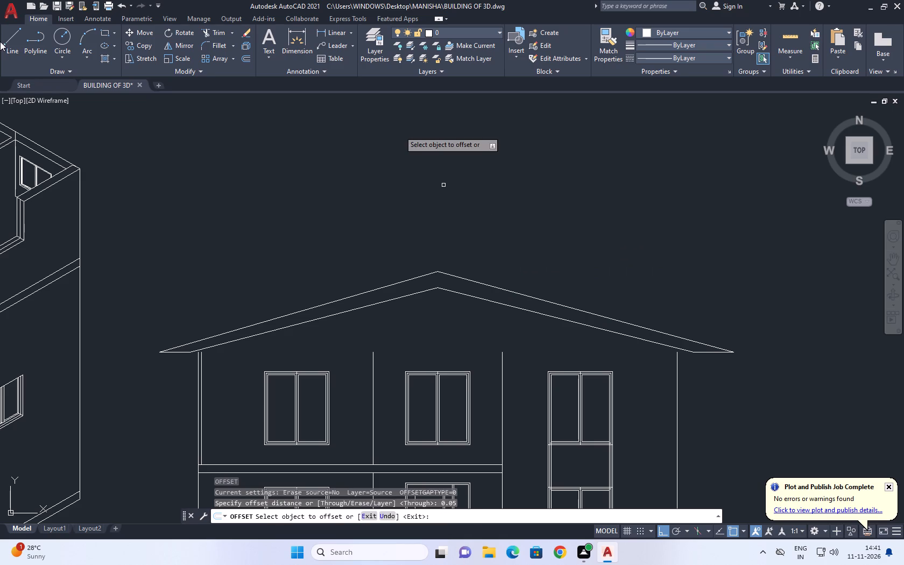
{"action": "left_click", "coordinate": [298, 312]}
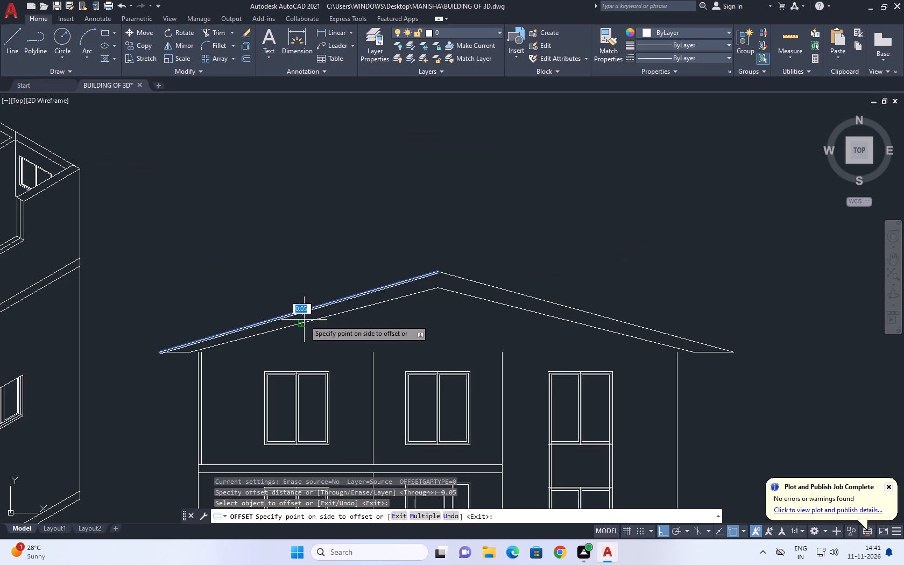
{"action": "left_click", "coordinate": [307, 323]}
{"action": "left_click", "coordinate": [467, 278]}
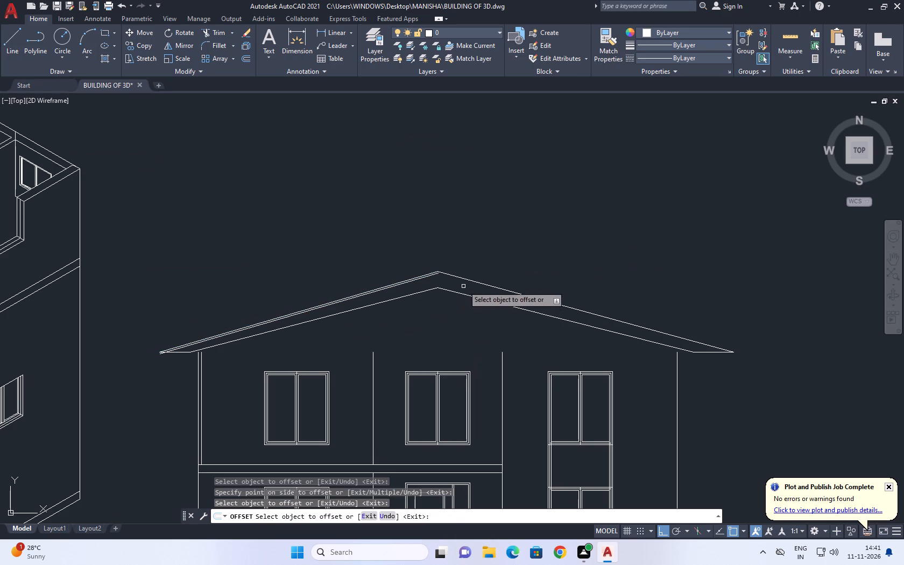
{"action": "left_click", "coordinate": [466, 279]}
{"action": "left_click", "coordinate": [458, 298]}
{"action": "middle_click_drag", "start_coordinate": [462, 281], "coordinate": [481, 349]}
{"action": "right_click", "coordinate": [492, 213]}
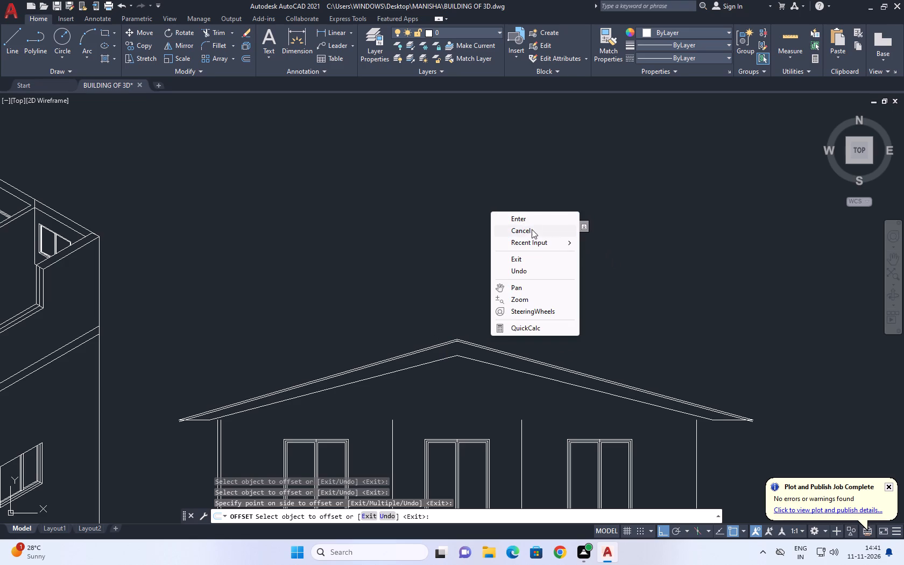
{"action": "left_click", "coordinate": [532, 229]}
Trim the end of the right inner roof line that sticks out below the right eave line.
{"action": "middle_click_drag", "start_coordinate": [765, 428], "coordinate": [655, 331]}
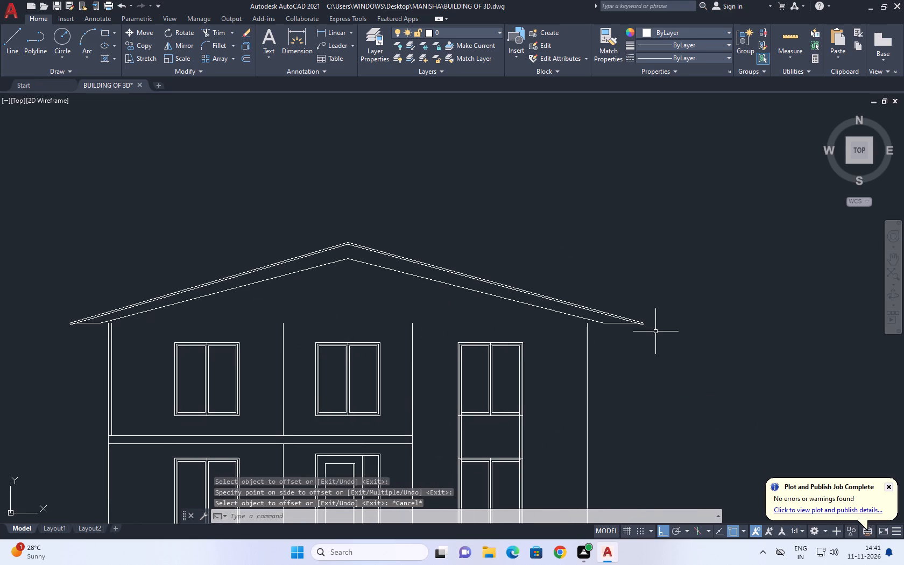
{"action": "left_click", "coordinate": [221, 30]}
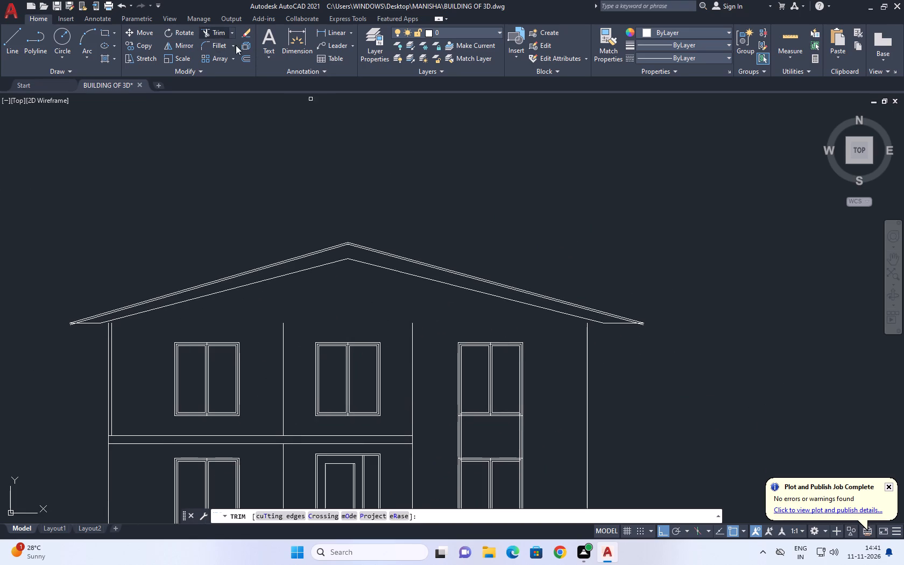
{"action": "scroll", "coordinate": [637, 322], "scroll_direction": "up", "scroll_amount": 1}
{"action": "middle_click_drag", "start_coordinate": [642, 324], "coordinate": [597, 384]}
{"action": "scroll", "coordinate": [575, 415], "scroll_direction": "down", "scroll_amount": 1}
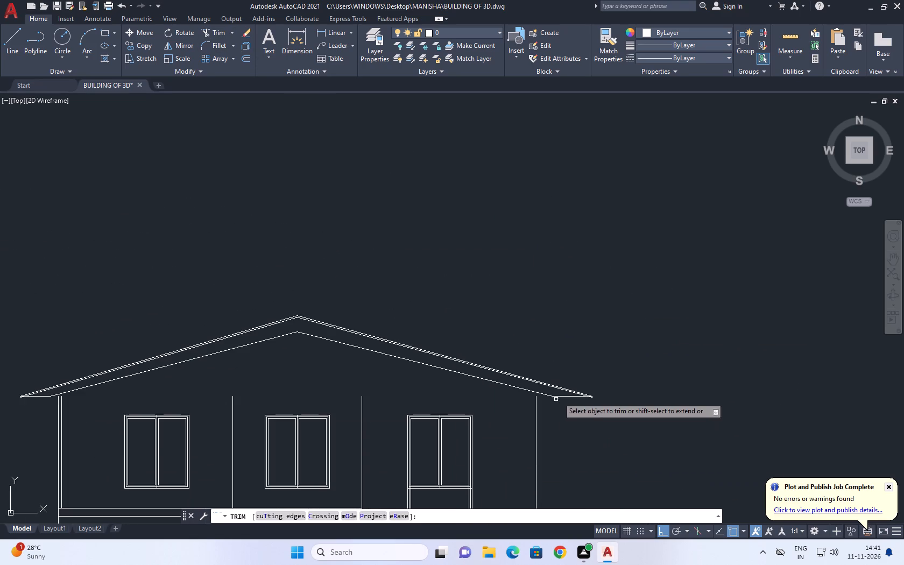
{"action": "scroll", "coordinate": [574, 399], "scroll_direction": "up", "scroll_amount": 6}
{"action": "left_click", "coordinate": [553, 422]}
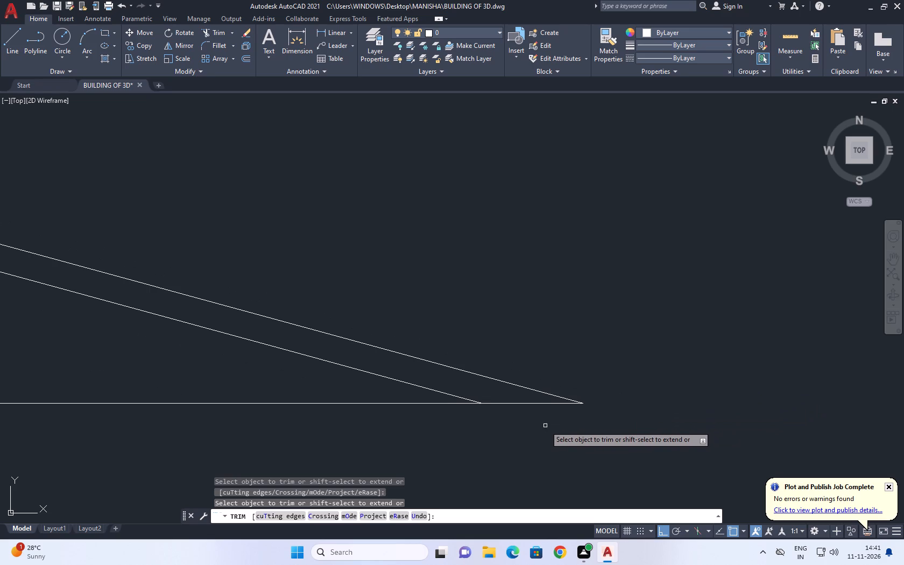
{"action": "right_click", "coordinate": [545, 426]}
{"action": "left_click", "coordinate": [577, 287]}
Trim the end of the left inner roof line that sticks out below the left eave line.
{"action": "scroll", "coordinate": [580, 377], "scroll_direction": "down", "scroll_amount": 4}
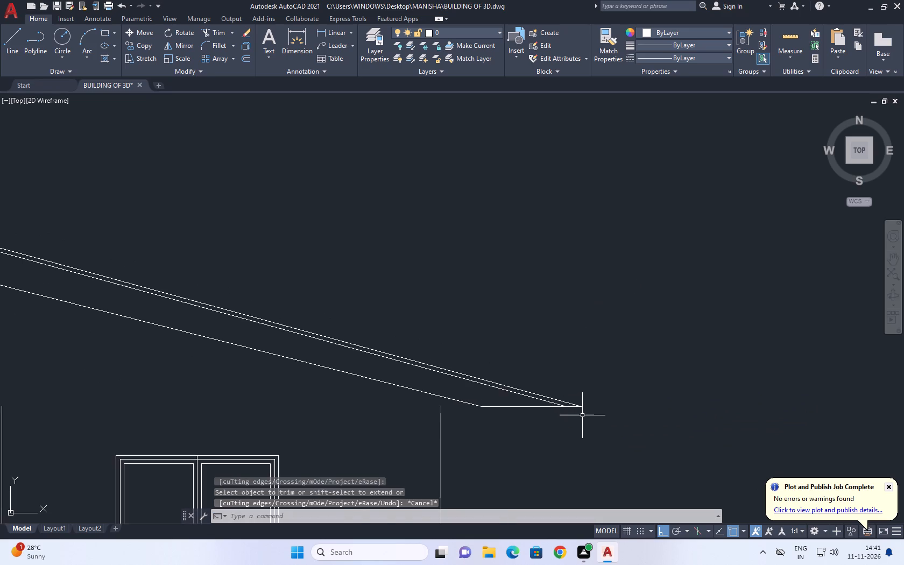
{"action": "scroll", "coordinate": [582, 415], "scroll_direction": "down", "scroll_amount": 3}
{"action": "middle_click_drag", "start_coordinate": [284, 385], "coordinate": [443, 394]}
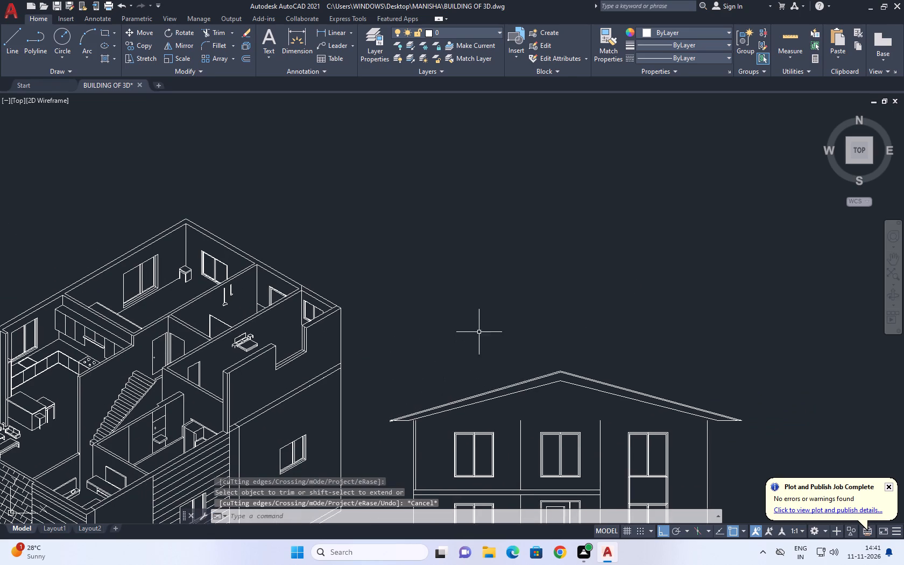
{"action": "right_click", "coordinate": [489, 319]}
{"action": "left_click", "coordinate": [515, 327]}
{"action": "scroll", "coordinate": [399, 436], "scroll_direction": "up", "scroll_amount": 6}
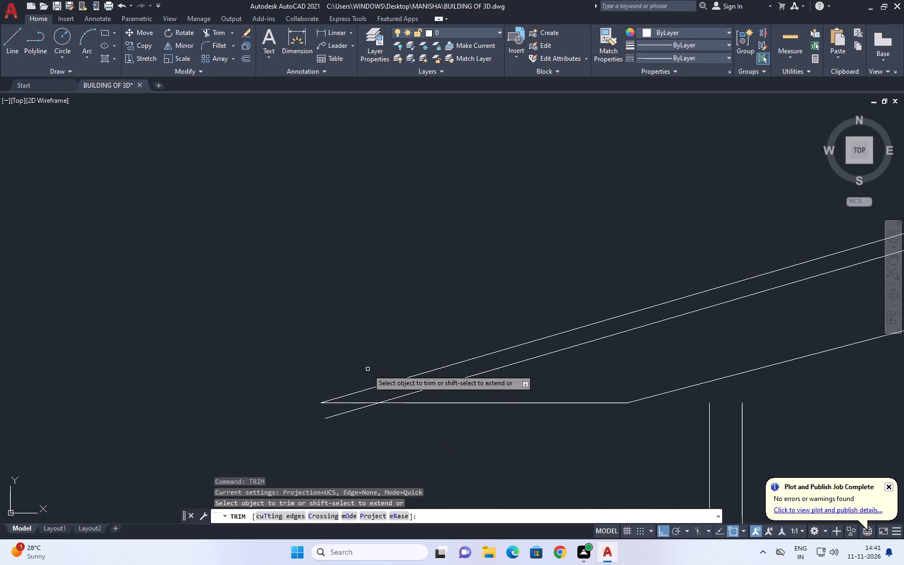
{"action": "left_click", "coordinate": [341, 411]}
{"action": "left_click", "coordinate": [346, 427]}
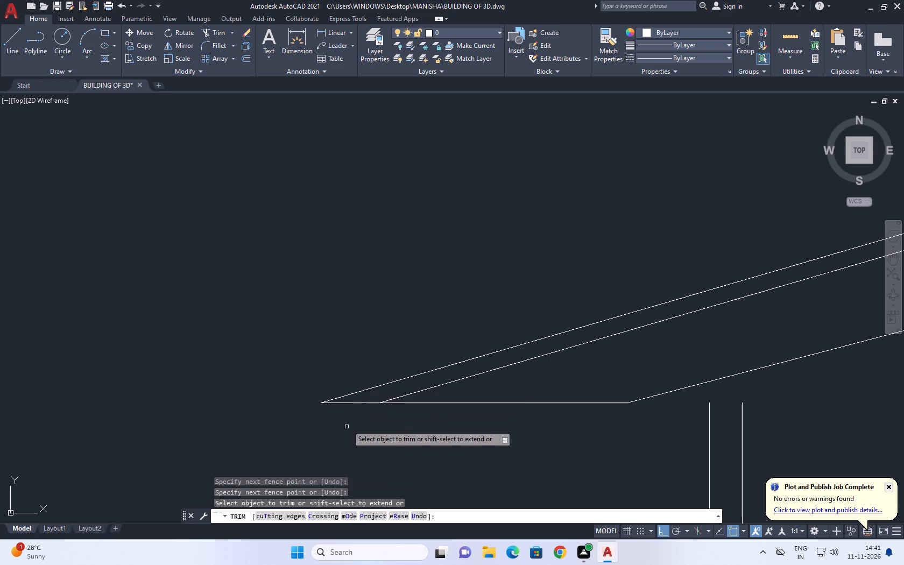
{"action": "right_click", "coordinate": [383, 303]}
{"action": "left_click", "coordinate": [412, 317]}
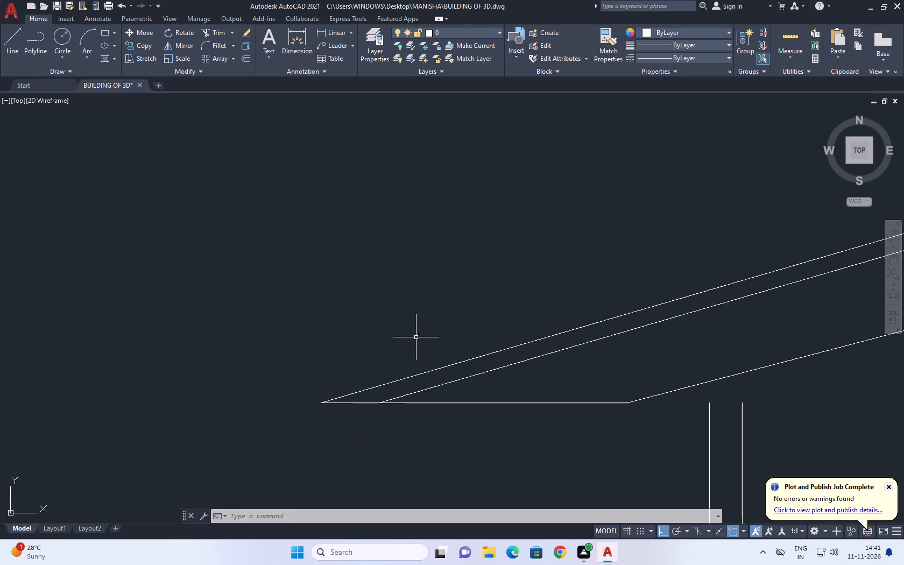
Offset the front view's right outer wall line outward by 0.05.
{"action": "scroll", "coordinate": [458, 351], "scroll_direction": "down", "scroll_amount": 3}
{"action": "middle_click_drag", "start_coordinate": [589, 374], "coordinate": [331, 331]}
{"action": "scroll", "coordinate": [461, 400], "scroll_direction": "down", "scroll_amount": 4}
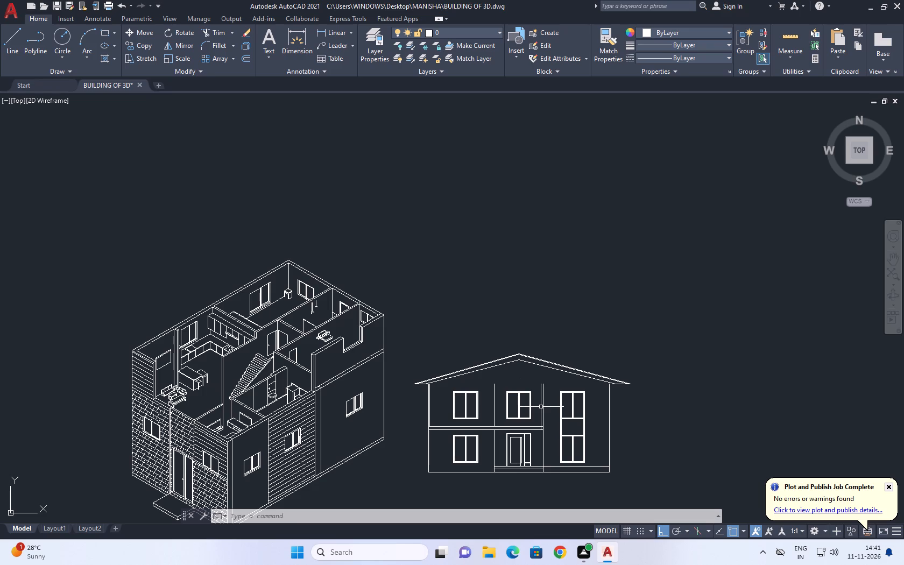
{"action": "scroll", "coordinate": [578, 404], "scroll_direction": "down", "scroll_amount": 1}
{"action": "scroll", "coordinate": [535, 390], "scroll_direction": "up", "scroll_amount": 2}
{"action": "left_click", "coordinate": [721, 426]}
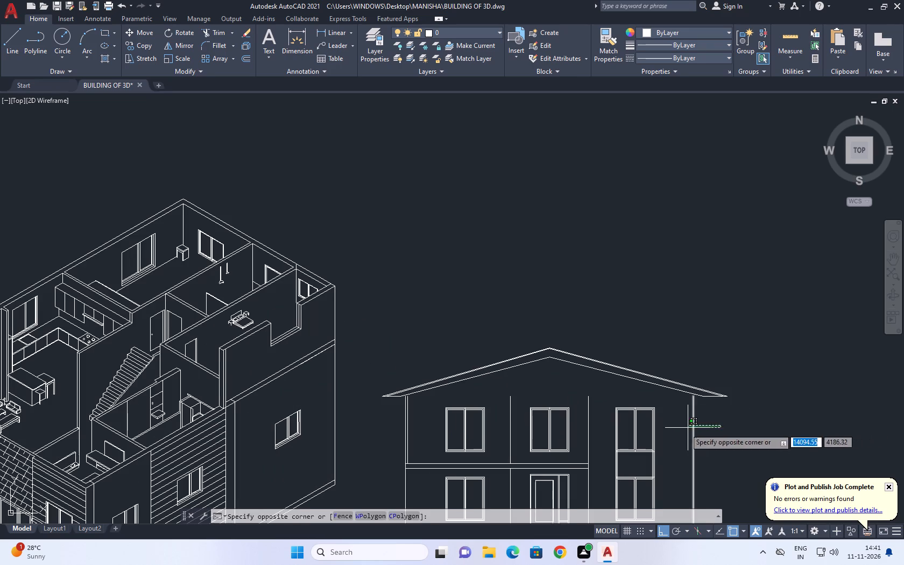
{"action": "left_click_drag", "start_coordinate": [674, 430], "coordinate": [659, 435]}
{"action": "middle_click_drag", "start_coordinate": [676, 431], "coordinate": [486, 328]}
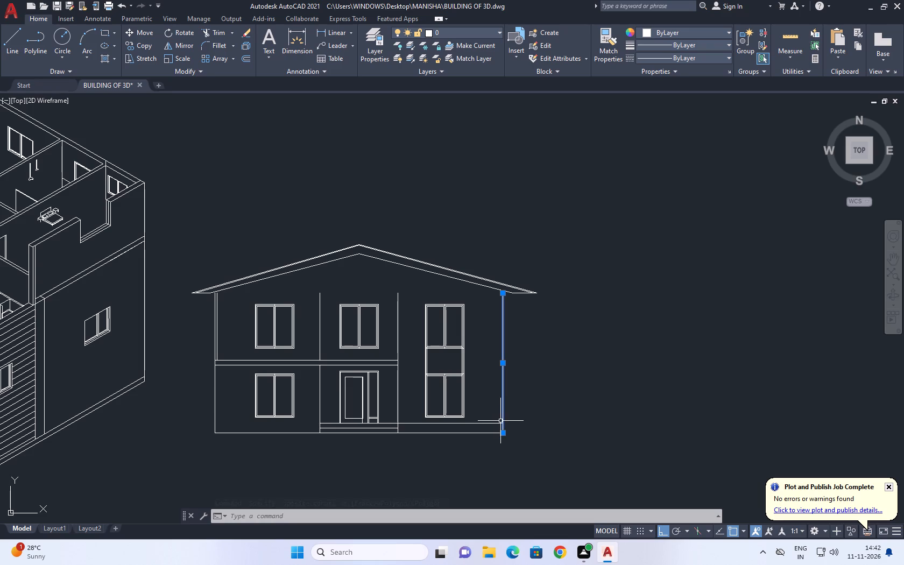
{"action": "type", "text": "O"}
{"action": "key", "text": "space"}
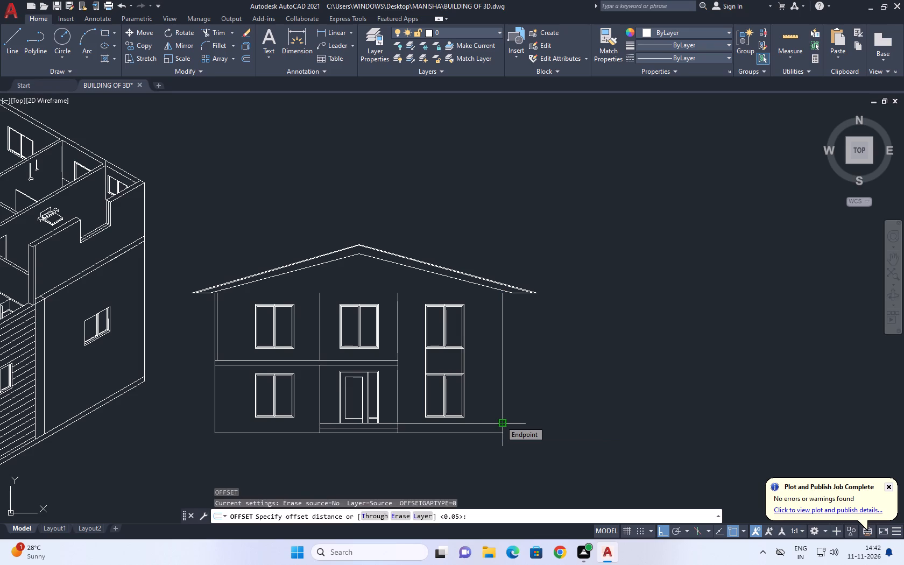
{"action": "key", "text": "Return"}
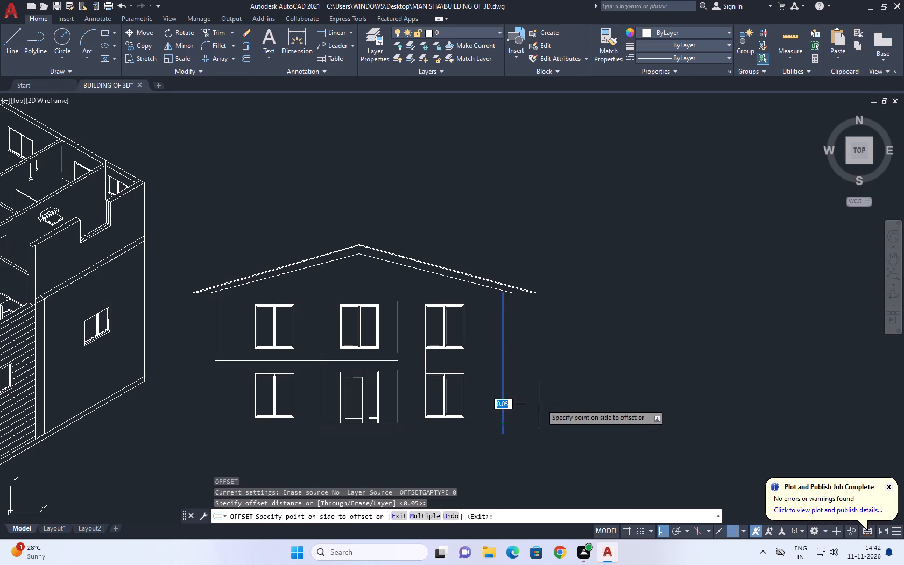
{"action": "left_click", "coordinate": [555, 402]}
{"action": "scroll", "coordinate": [525, 425], "scroll_direction": "up", "scroll_amount": 2}
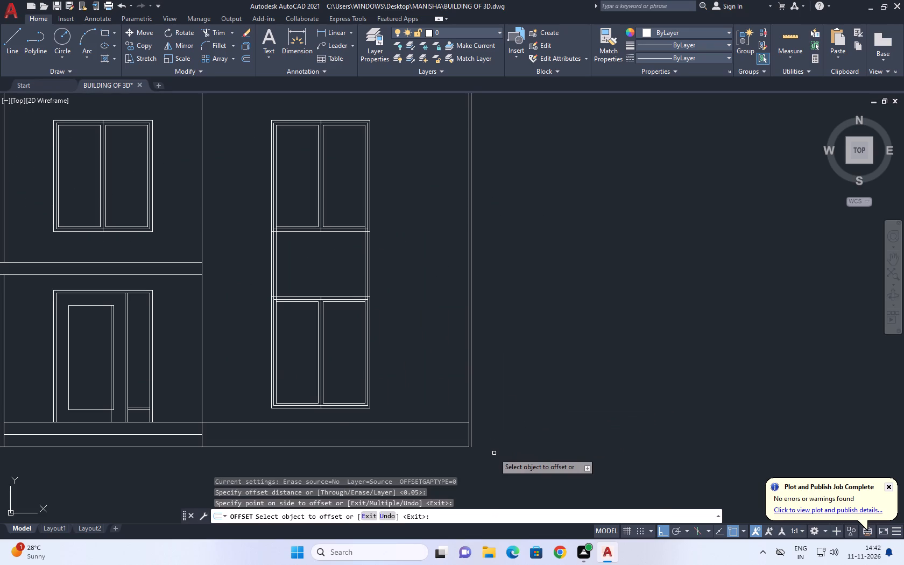
{"action": "right_click_drag", "start_coordinate": [556, 356], "coordinate": [551, 353]}
{"action": "left_click", "coordinate": [582, 371]}
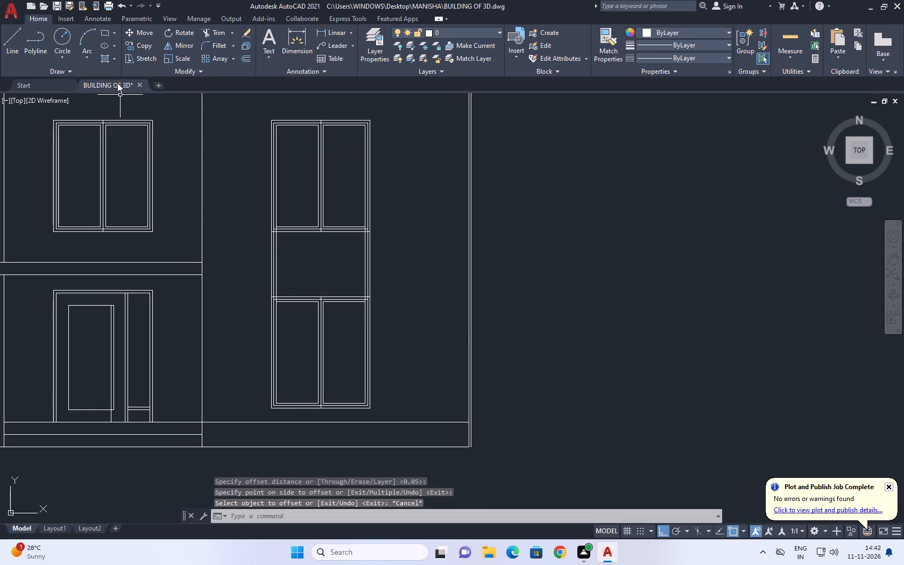
Fillet the new outer right wall line with the bottom base line into a sharp corner.
{"action": "left_click", "coordinate": [217, 44]}
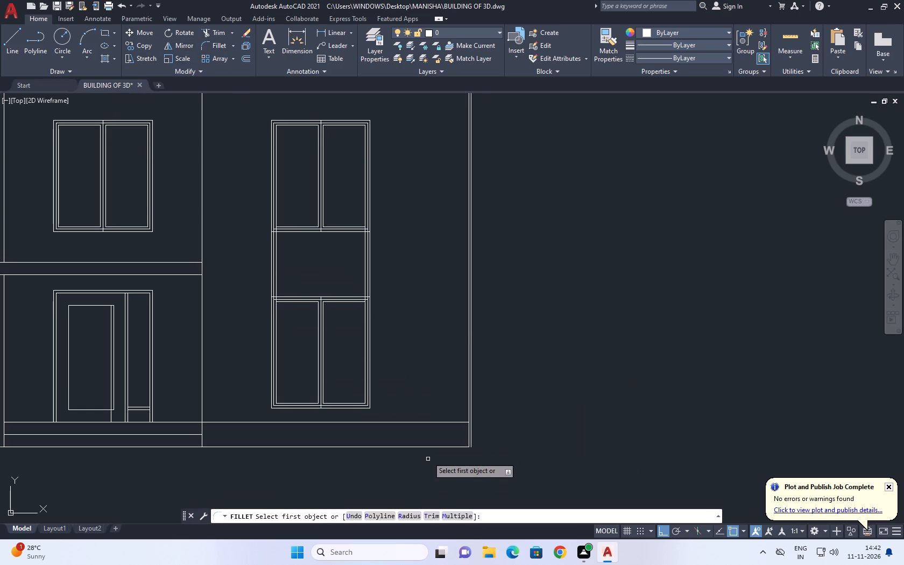
{"action": "left_click", "coordinate": [447, 446]}
{"action": "scroll", "coordinate": [467, 441], "scroll_direction": "up", "scroll_amount": 1}
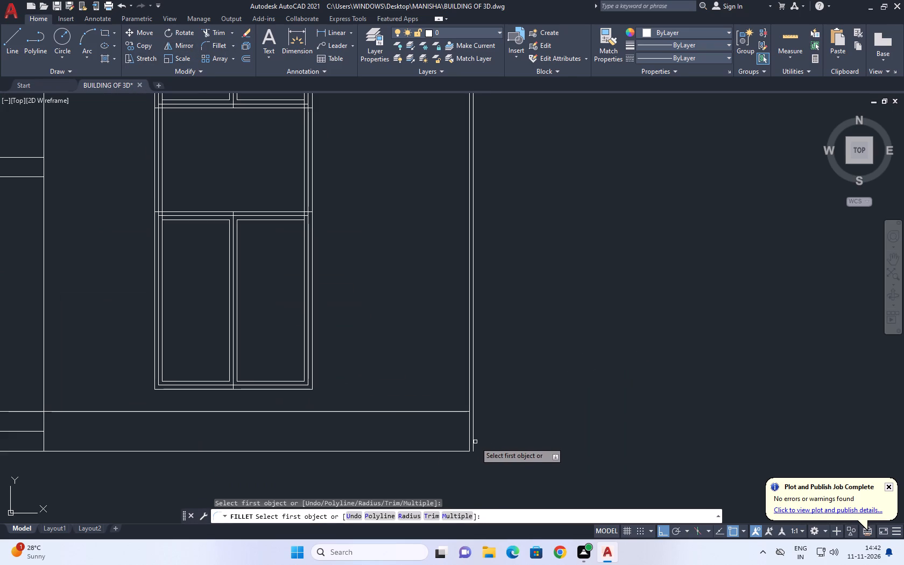
{"action": "left_click", "coordinate": [475, 442]}
{"action": "left_click", "coordinate": [472, 441]}
{"action": "left_click", "coordinate": [463, 448]}
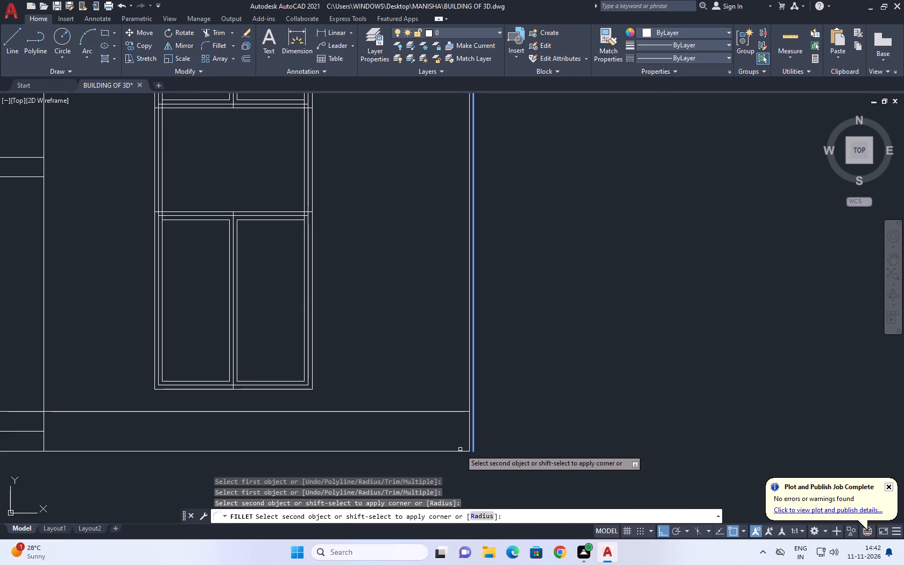
{"action": "left_click", "coordinate": [458, 450]}
Extend both right wall lines up to the lower line of the roof's right slope.
{"action": "scroll", "coordinate": [508, 441], "scroll_direction": "down", "scroll_amount": 4}
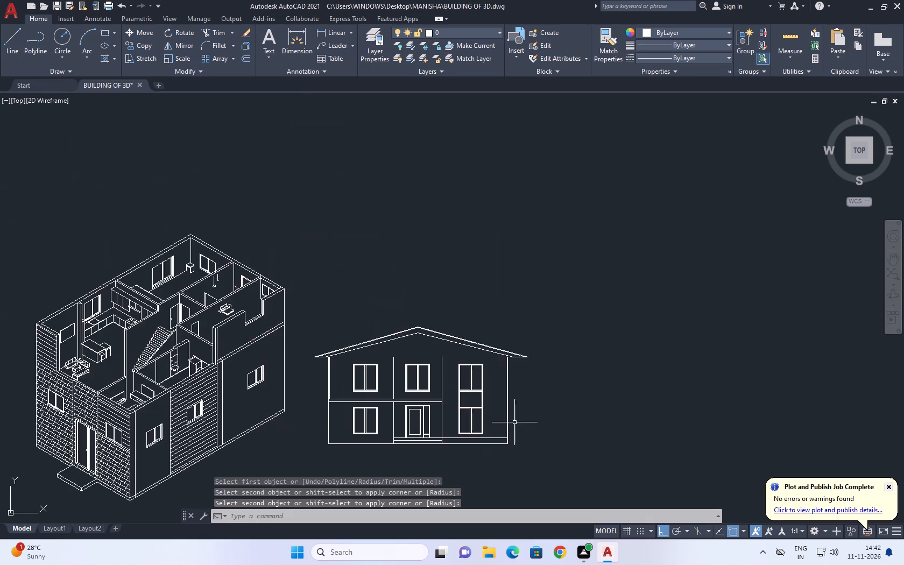
{"action": "scroll", "coordinate": [508, 406], "scroll_direction": "up", "scroll_amount": 2}
{"action": "middle_click_drag", "start_coordinate": [504, 399], "coordinate": [541, 367]}
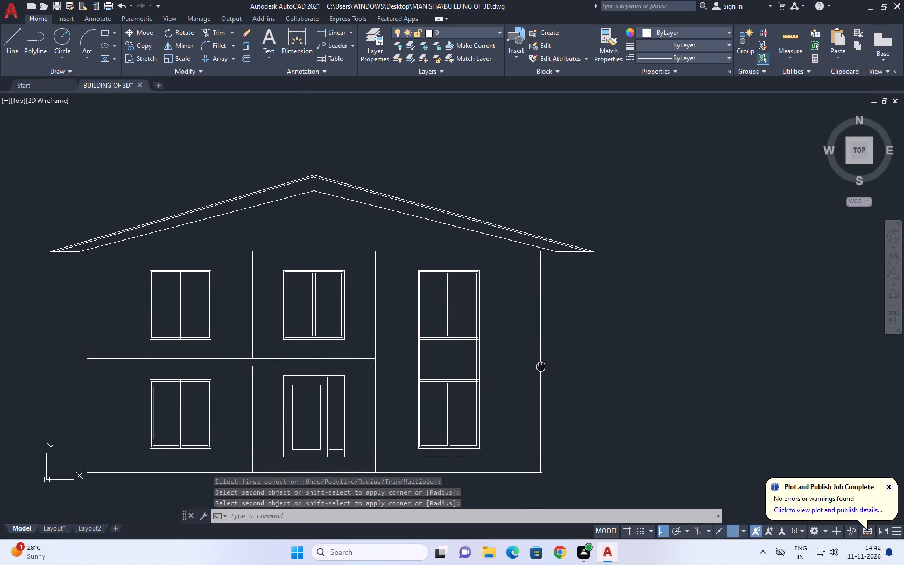
{"action": "middle_click_drag", "start_coordinate": [541, 367], "coordinate": [544, 373]}
{"action": "key", "text": "e"}
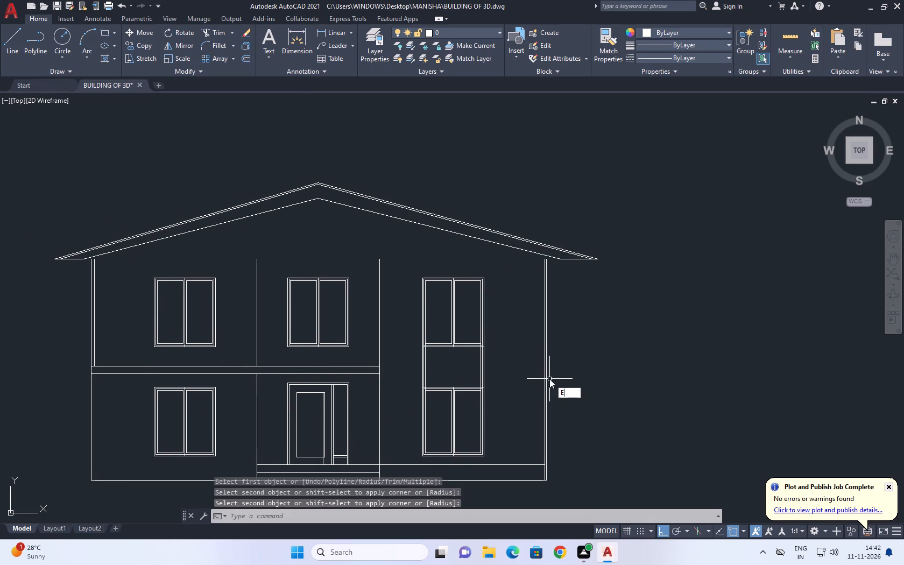
{"action": "key", "text": "x"}
{"action": "key", "text": "space"}
{"action": "left_click", "coordinate": [598, 357]}
{"action": "left_click", "coordinate": [522, 310]}
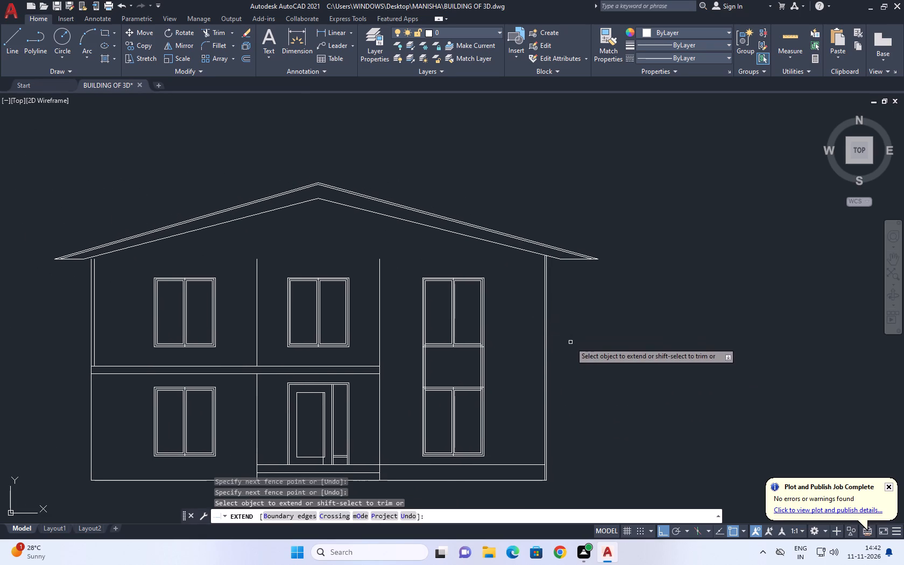
{"action": "key", "text": "space"}
Extend the two vertical lines either side of the middle bay up to the lower roof lines.
{"action": "middle_click_drag", "start_coordinate": [330, 285], "coordinate": [355, 341]}
{"action": "key", "text": "e"}
{"action": "key", "text": "x"}
{"action": "key", "text": "space"}
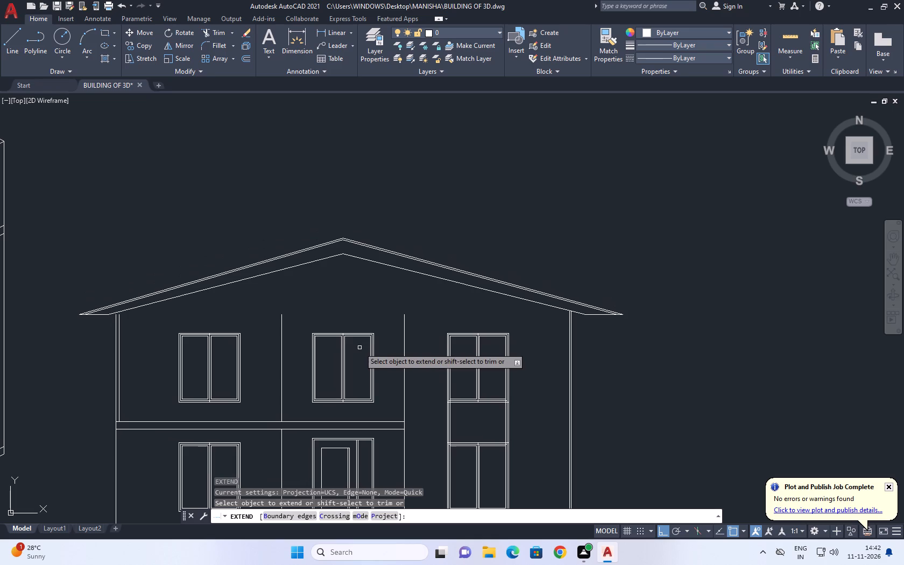
{"action": "left_click", "coordinate": [386, 330]}
{"action": "left_click", "coordinate": [425, 324]}
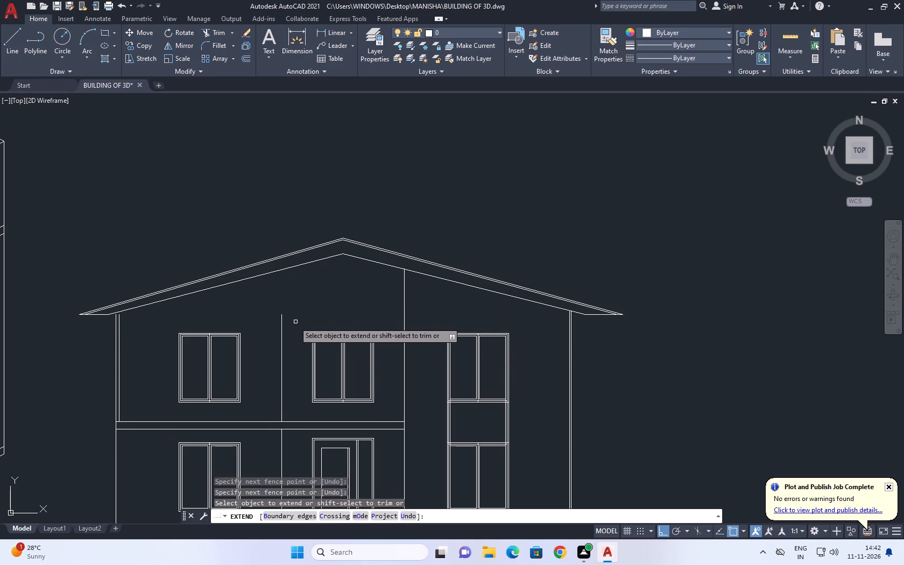
{"action": "left_click", "coordinate": [286, 324]}
{"action": "left_click", "coordinate": [272, 321]}
{"action": "right_click", "coordinate": [326, 289]}
{"action": "left_click", "coordinate": [356, 302]}
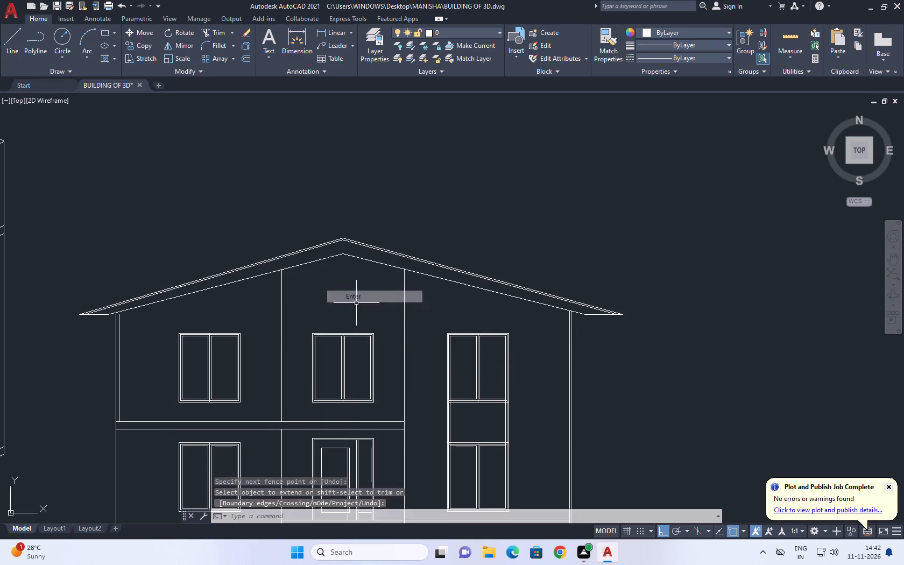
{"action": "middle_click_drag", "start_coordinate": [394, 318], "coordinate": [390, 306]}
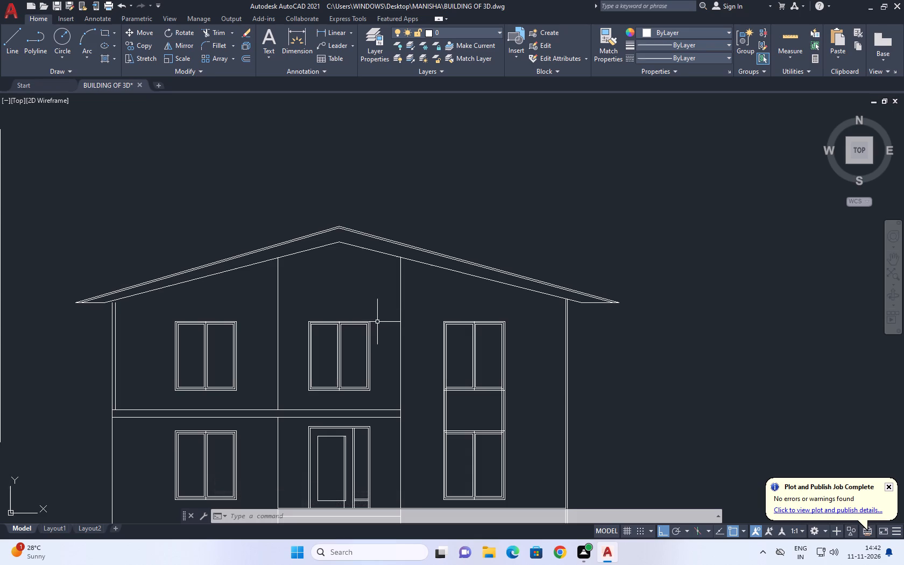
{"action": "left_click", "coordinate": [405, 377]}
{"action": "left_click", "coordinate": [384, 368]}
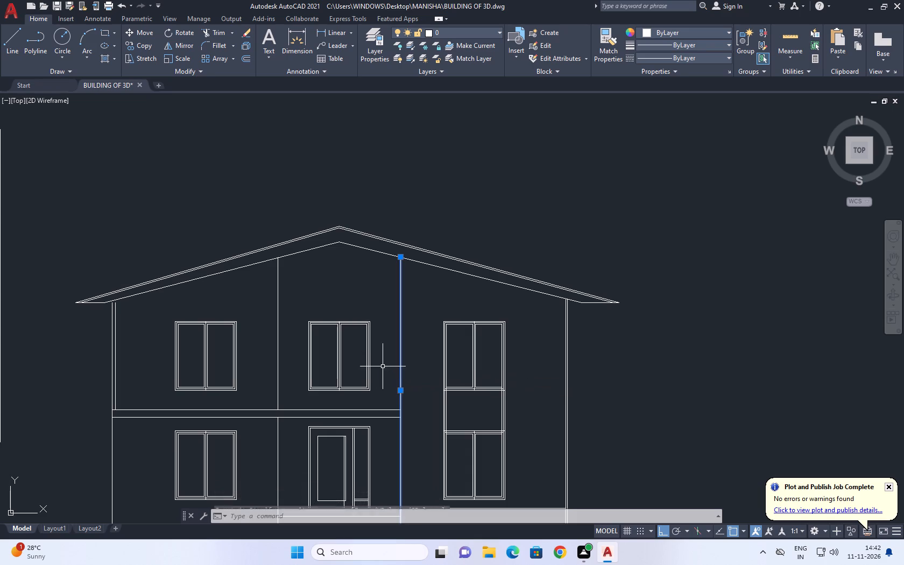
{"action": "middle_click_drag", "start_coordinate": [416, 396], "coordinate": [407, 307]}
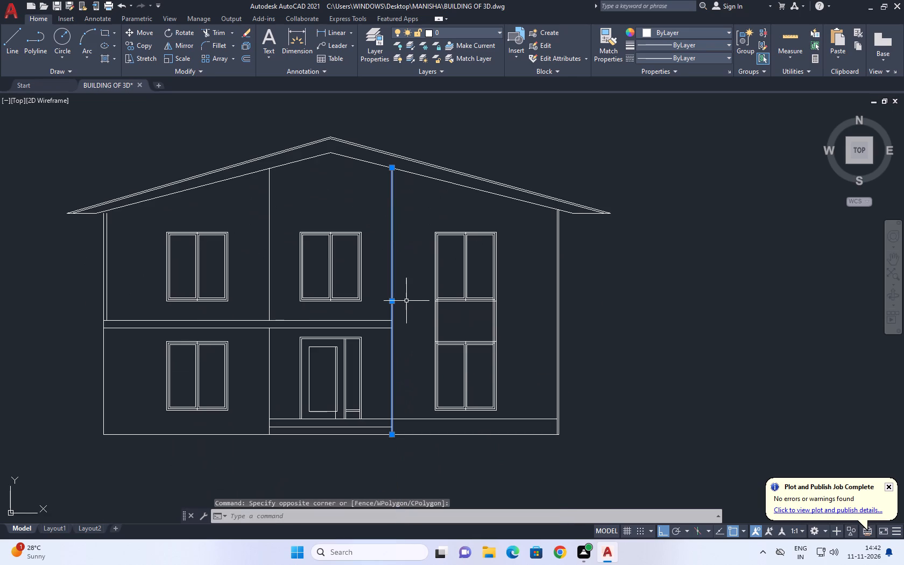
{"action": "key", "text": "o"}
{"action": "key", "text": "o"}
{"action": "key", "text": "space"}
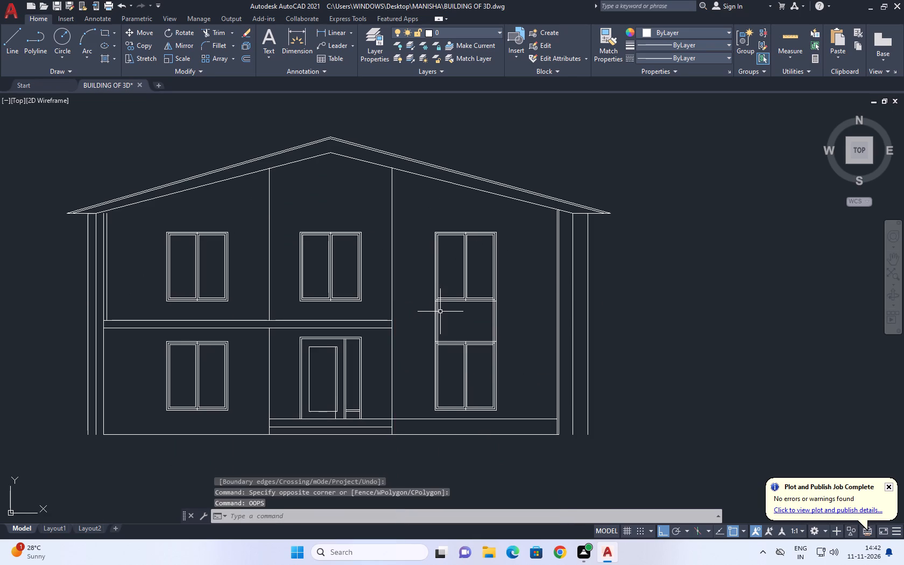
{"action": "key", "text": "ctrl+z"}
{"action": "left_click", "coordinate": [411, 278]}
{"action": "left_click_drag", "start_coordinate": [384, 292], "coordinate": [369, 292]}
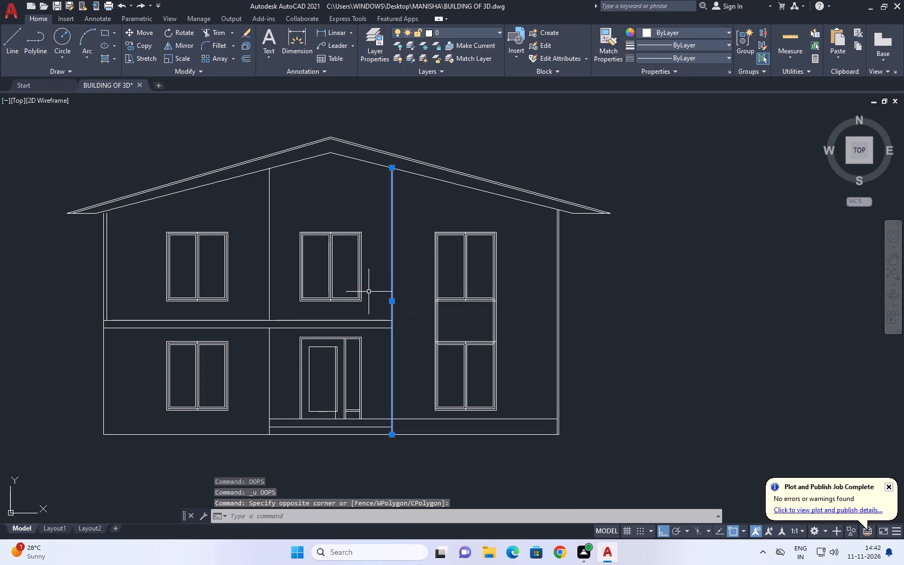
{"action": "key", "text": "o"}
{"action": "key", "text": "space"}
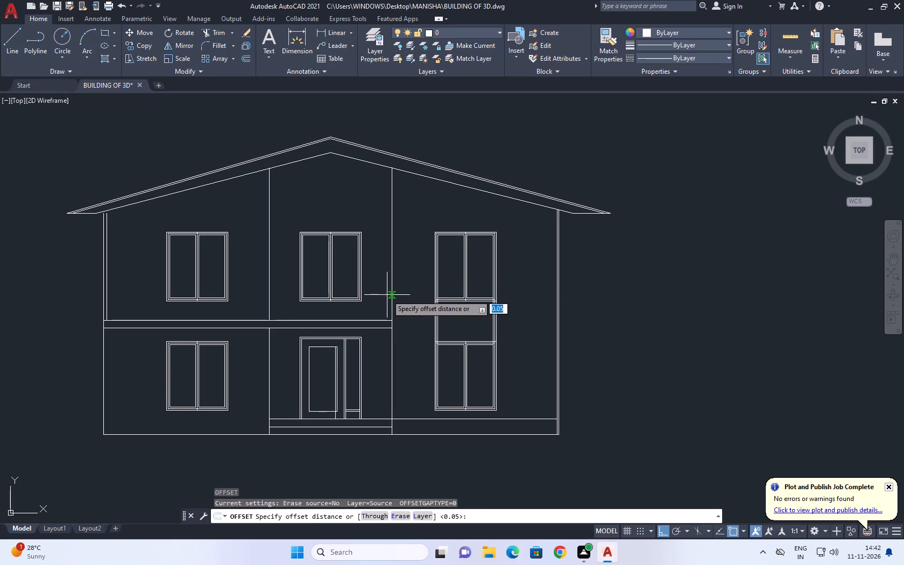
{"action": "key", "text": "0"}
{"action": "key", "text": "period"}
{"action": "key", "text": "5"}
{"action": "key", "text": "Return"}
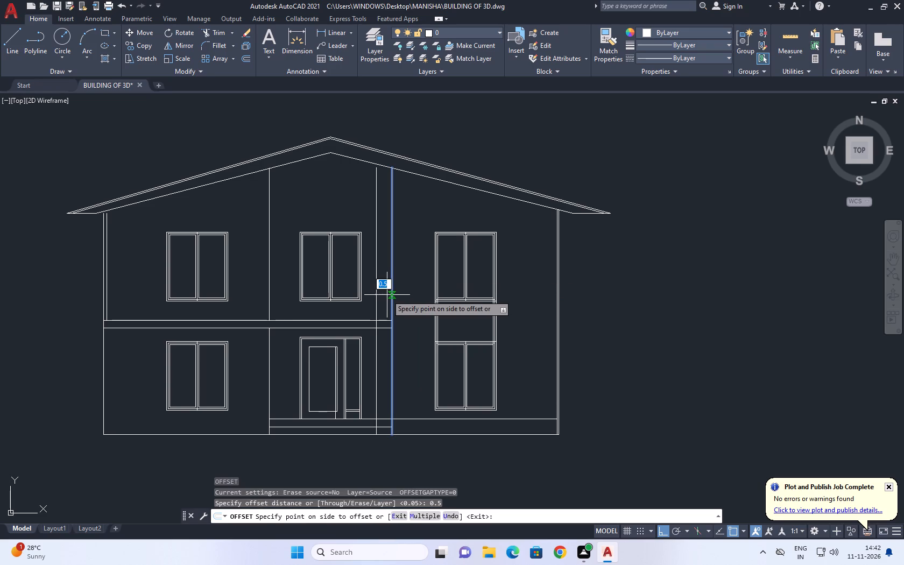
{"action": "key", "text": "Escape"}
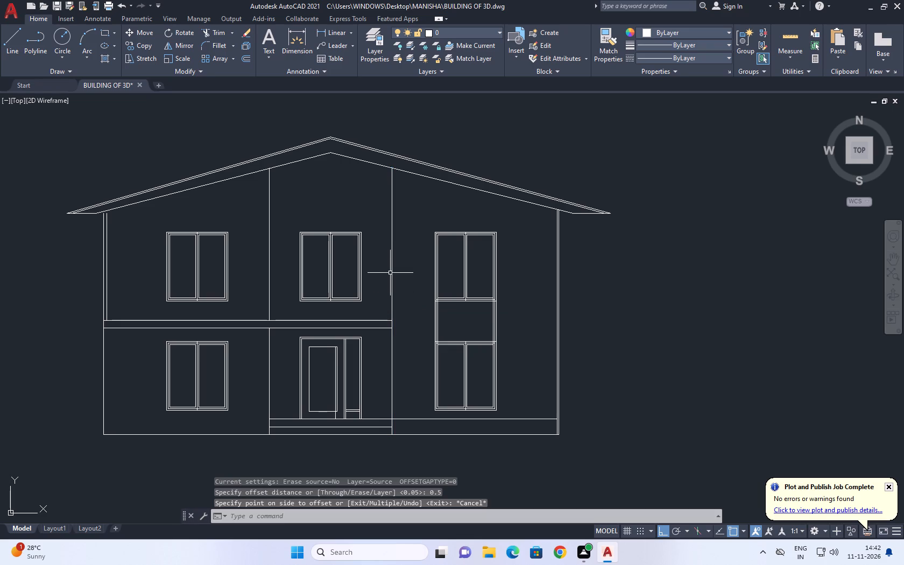
Offset the vertical line on the right side of the middle bay by 0.05 to the right.
{"action": "left_click", "coordinate": [392, 260]}
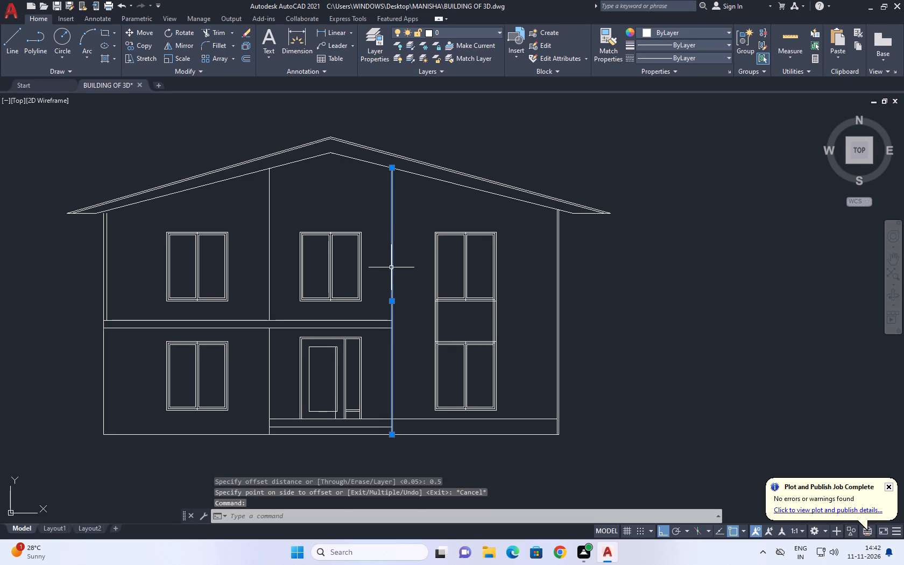
{"action": "key", "text": "o"}
{"action": "key", "text": "space"}
{"action": "type", "text": "0.0"}
{"action": "key", "text": "5"}
{"action": "key", "text": "Return"}
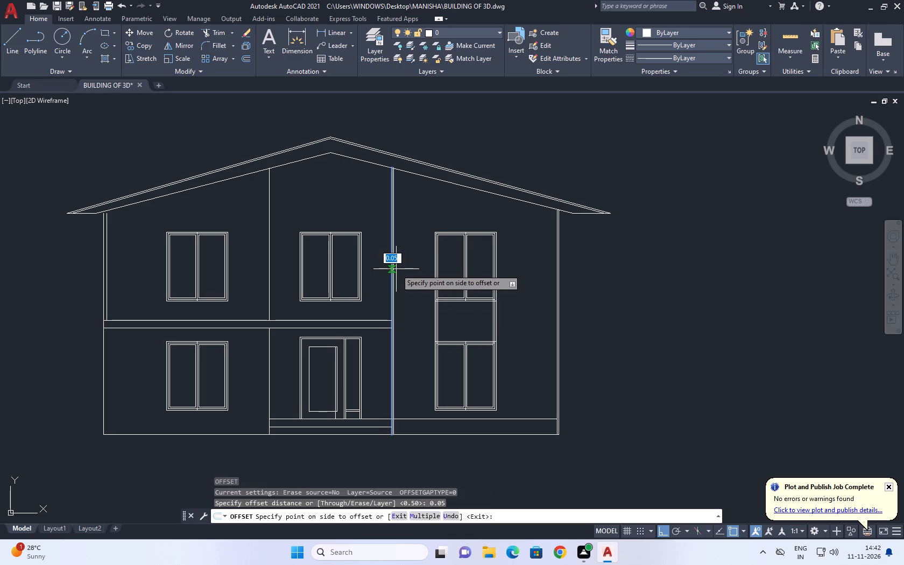
{"action": "scroll", "coordinate": [396, 269], "scroll_direction": "up", "scroll_amount": 1}
{"action": "left_click", "coordinate": [524, 253]}
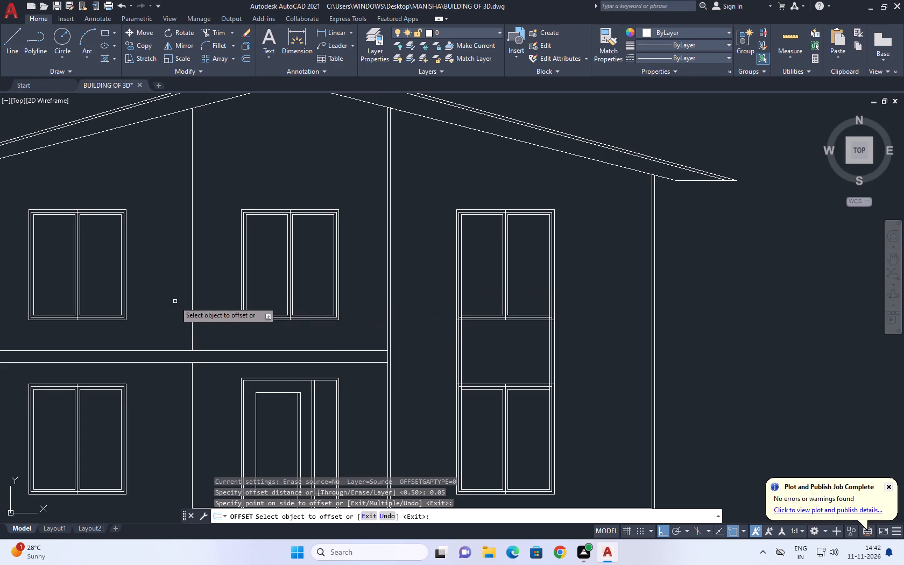
Offset the upper and lower vertical lines on the left side of the middle bay by 0.05 to the left.
{"action": "left_click", "coordinate": [193, 322]}
{"action": "left_click_drag", "start_coordinate": [174, 307], "coordinate": [143, 301]}
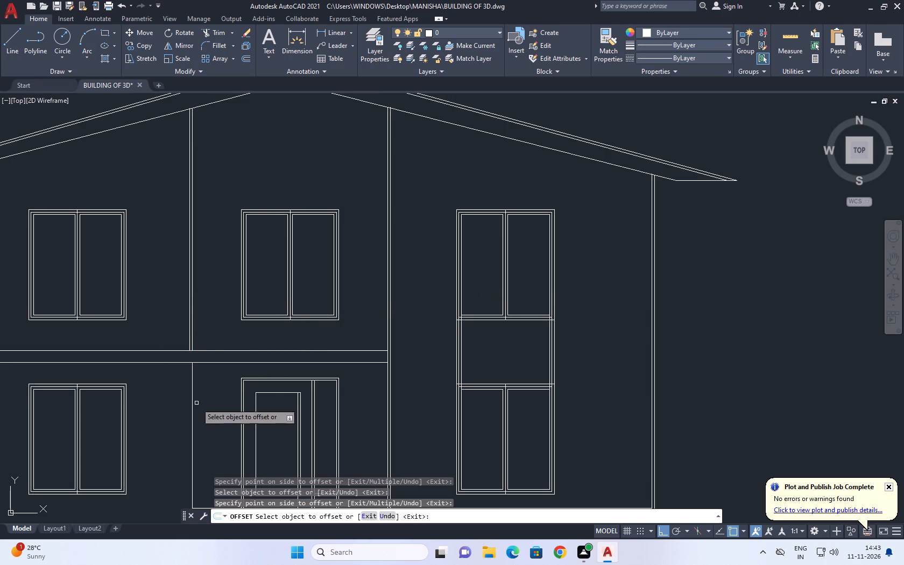
{"action": "left_click", "coordinate": [194, 386]}
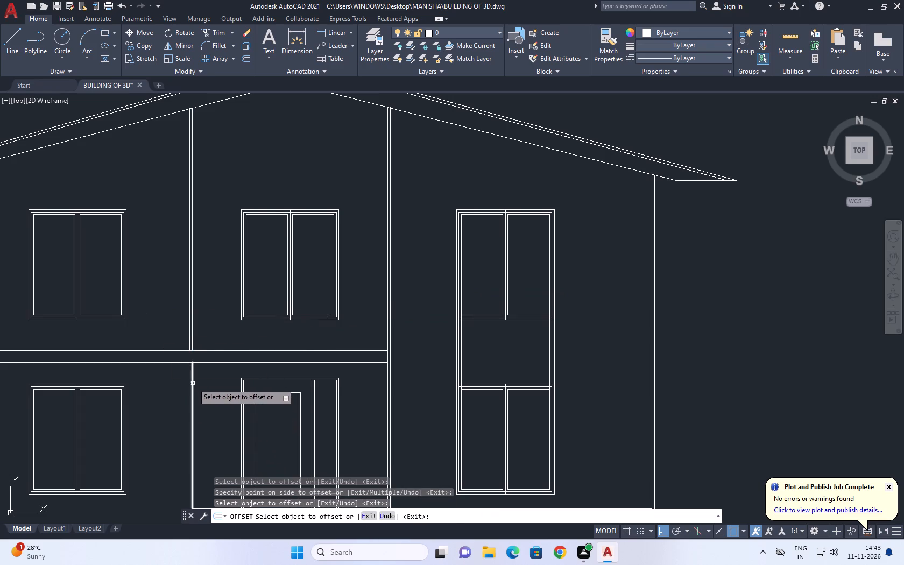
{"action": "left_click", "coordinate": [193, 383]}
{"action": "left_click", "coordinate": [146, 378]}
{"action": "right_click", "coordinate": [315, 347]}
{"action": "left_click", "coordinate": [360, 364]}
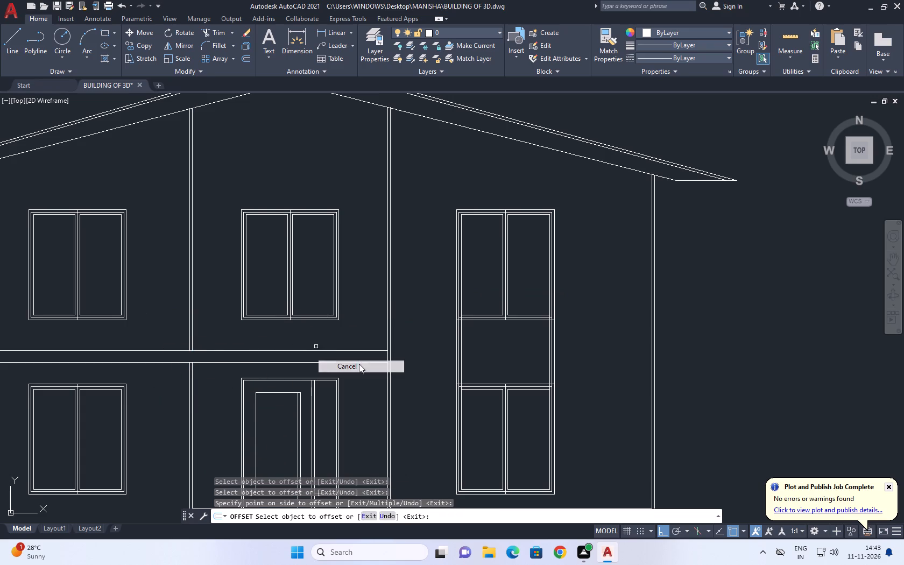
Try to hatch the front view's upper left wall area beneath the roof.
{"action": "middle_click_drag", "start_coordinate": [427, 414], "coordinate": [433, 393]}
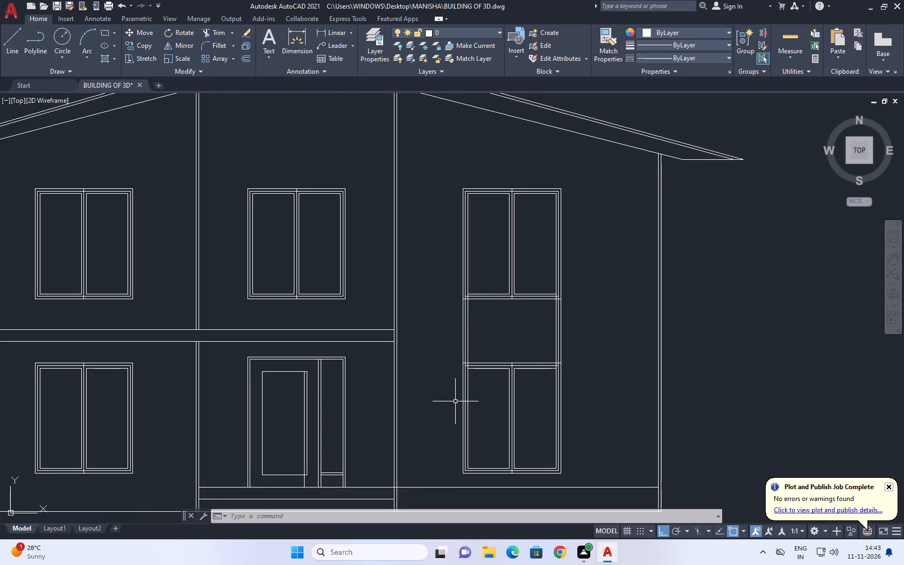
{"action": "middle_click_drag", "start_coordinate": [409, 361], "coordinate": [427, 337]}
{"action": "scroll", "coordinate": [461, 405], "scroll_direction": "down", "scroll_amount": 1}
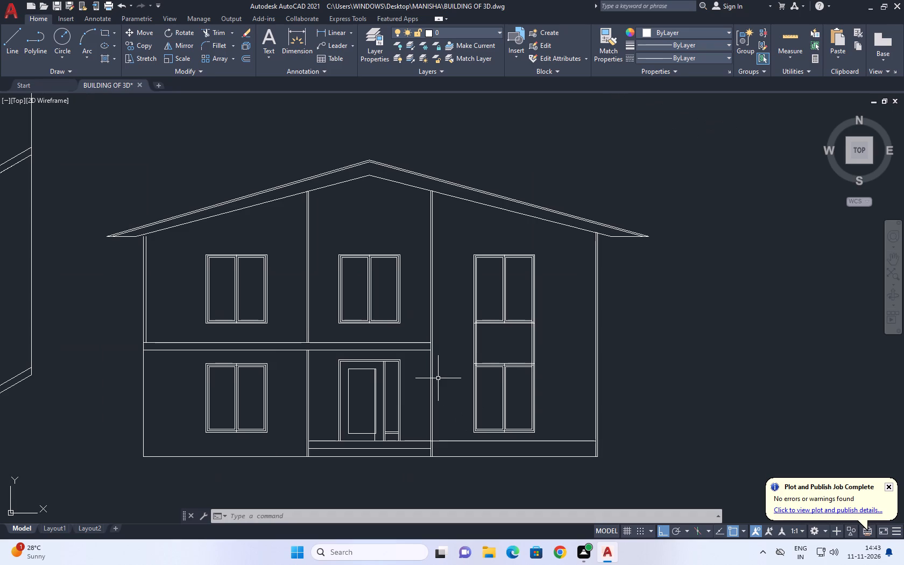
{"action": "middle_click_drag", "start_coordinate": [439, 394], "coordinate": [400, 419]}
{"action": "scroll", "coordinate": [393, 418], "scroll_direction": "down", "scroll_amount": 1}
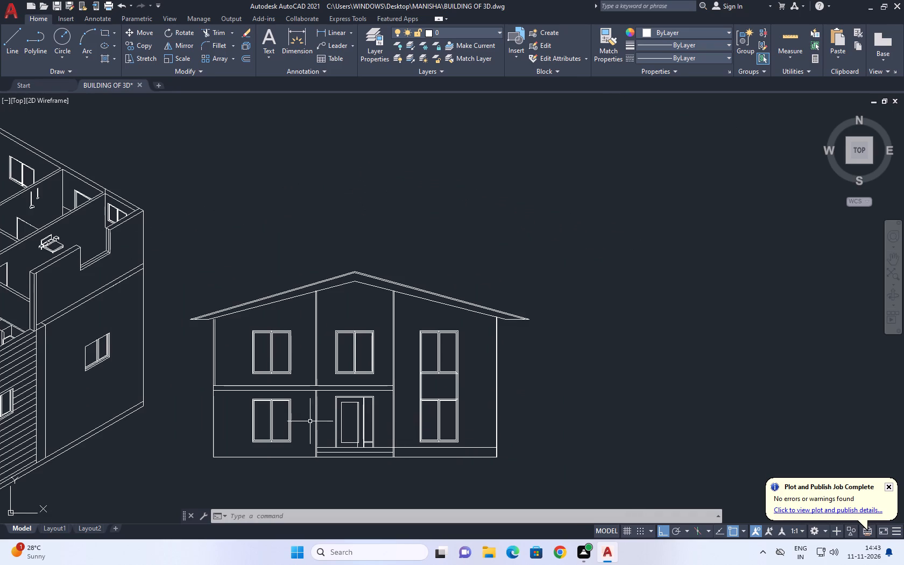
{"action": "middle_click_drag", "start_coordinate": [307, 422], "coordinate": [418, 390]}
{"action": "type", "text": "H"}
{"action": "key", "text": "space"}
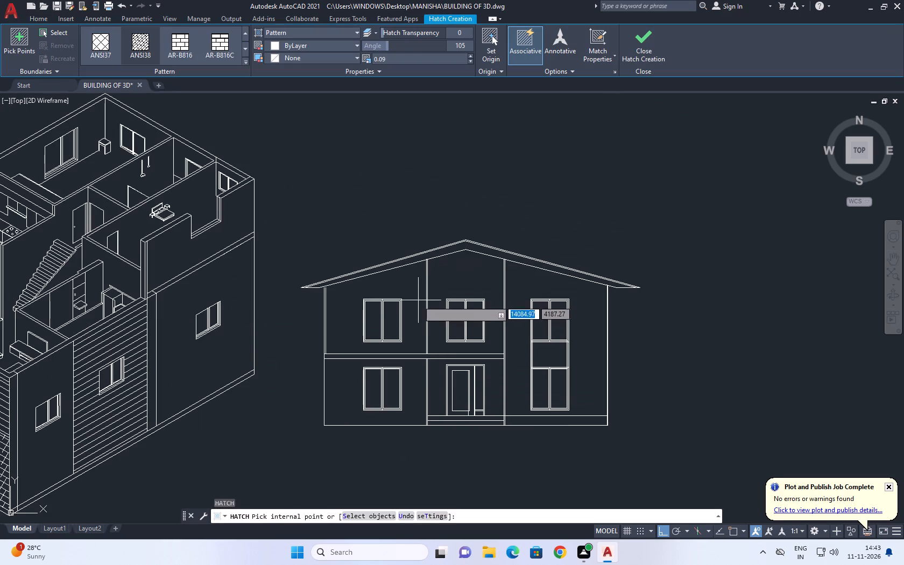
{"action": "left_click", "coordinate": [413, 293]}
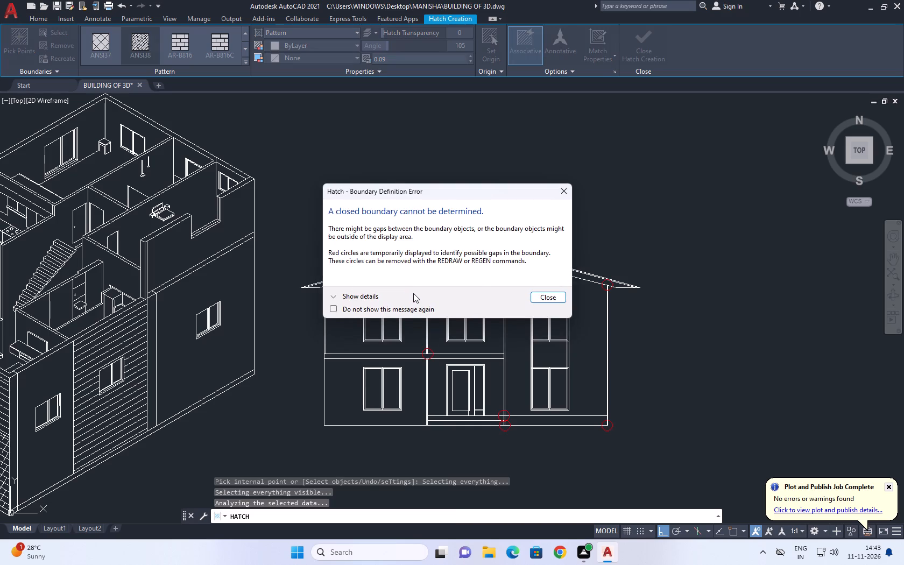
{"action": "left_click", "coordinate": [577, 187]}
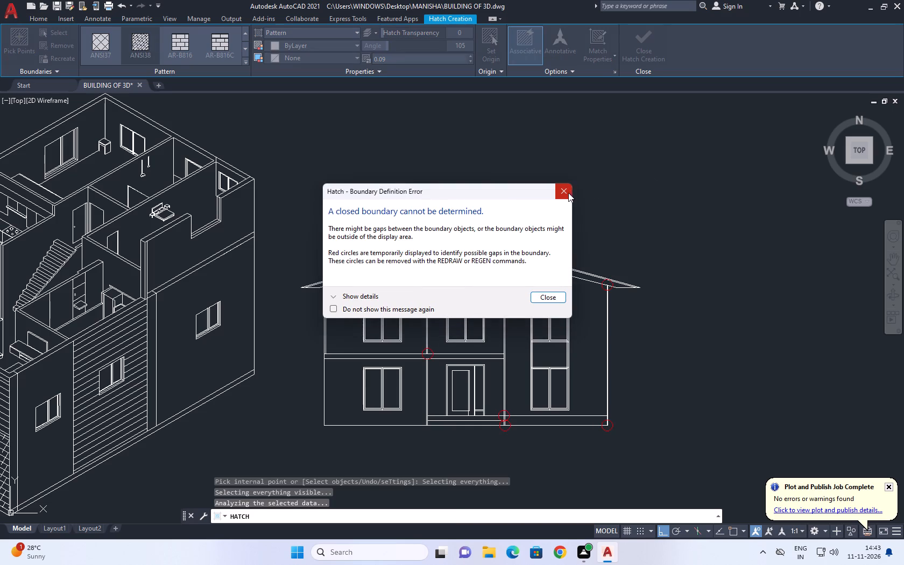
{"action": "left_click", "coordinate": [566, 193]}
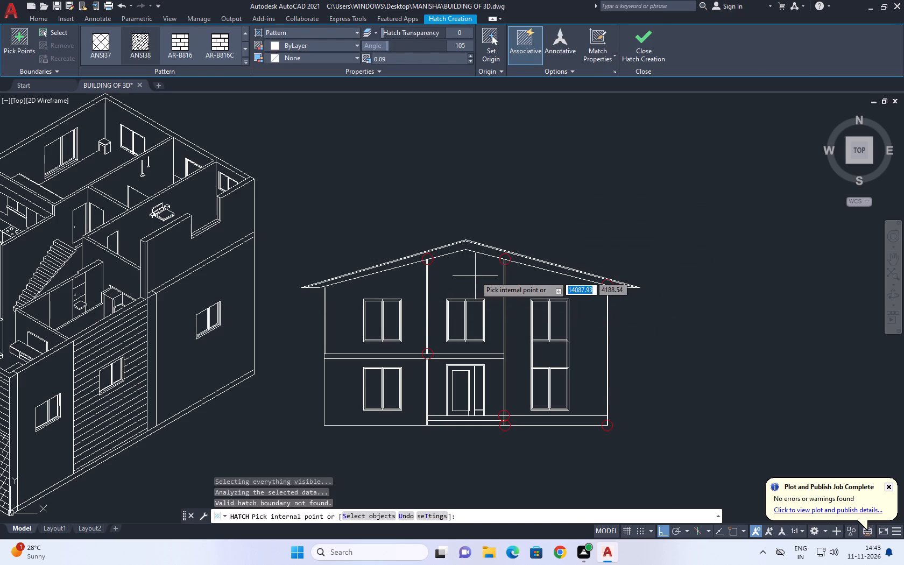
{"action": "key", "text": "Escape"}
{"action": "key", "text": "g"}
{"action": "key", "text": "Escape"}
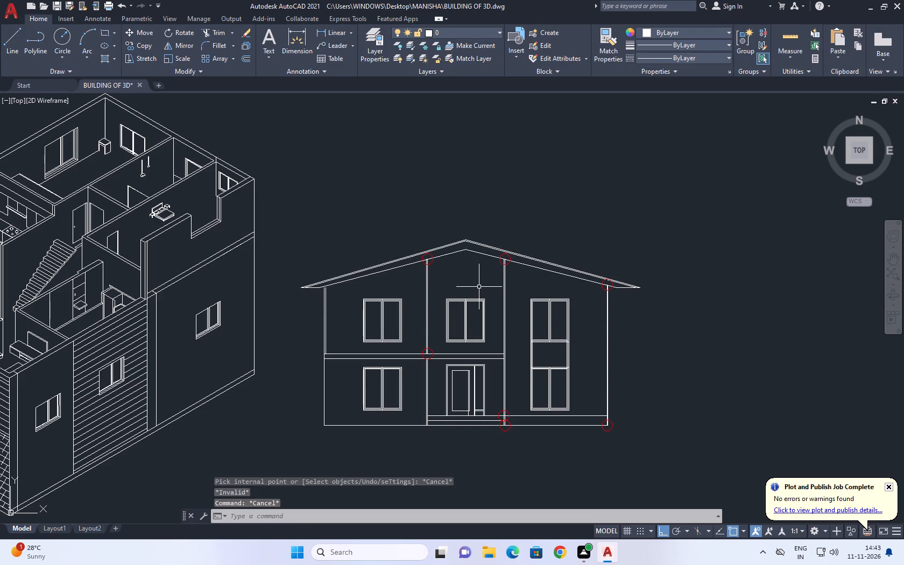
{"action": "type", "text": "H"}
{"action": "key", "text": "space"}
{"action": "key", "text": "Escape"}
Extend both left outer wall lines up to the lower line of the roof's left slope.
{"action": "scroll", "coordinate": [425, 289], "scroll_direction": "up", "scroll_amount": 1}
{"action": "middle_click_drag", "start_coordinate": [440, 353], "coordinate": [445, 358]}
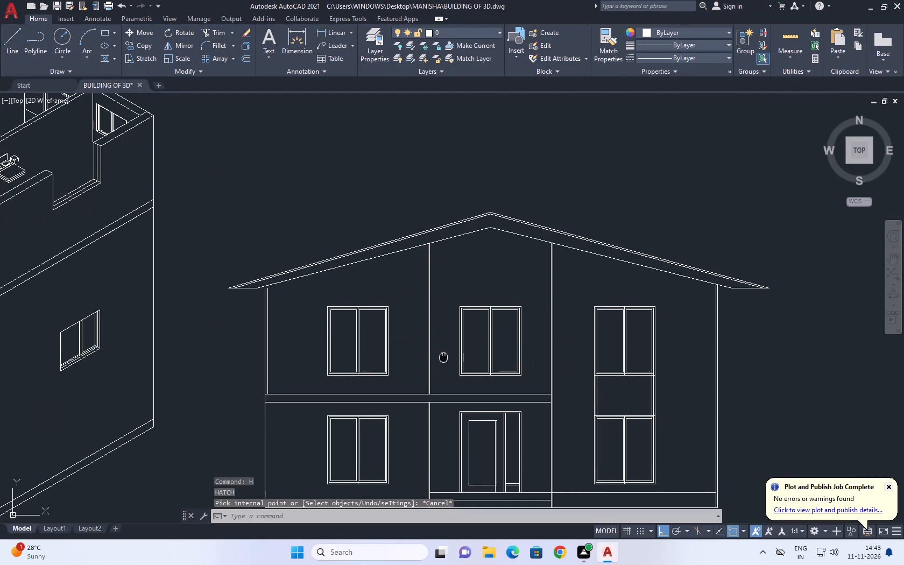
{"action": "middle_click_drag", "start_coordinate": [445, 358], "coordinate": [449, 359]}
{"action": "scroll", "coordinate": [252, 329], "scroll_direction": "up", "scroll_amount": 1}
{"action": "middle_click_drag", "start_coordinate": [251, 329], "coordinate": [328, 342]}
{"action": "type", "text": "EX"}
{"action": "key", "text": "space"}
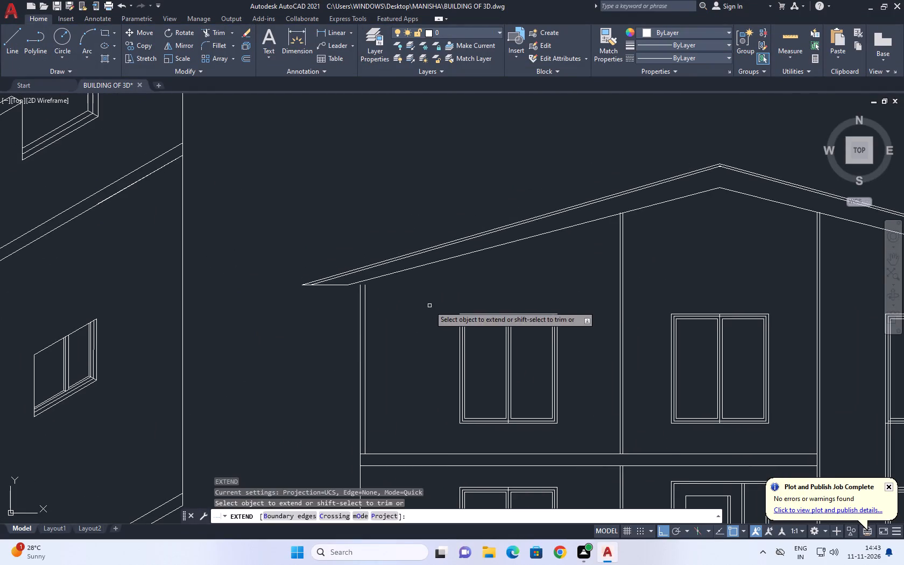
{"action": "left_click", "coordinate": [429, 305]}
{"action": "left_click", "coordinate": [349, 320]}
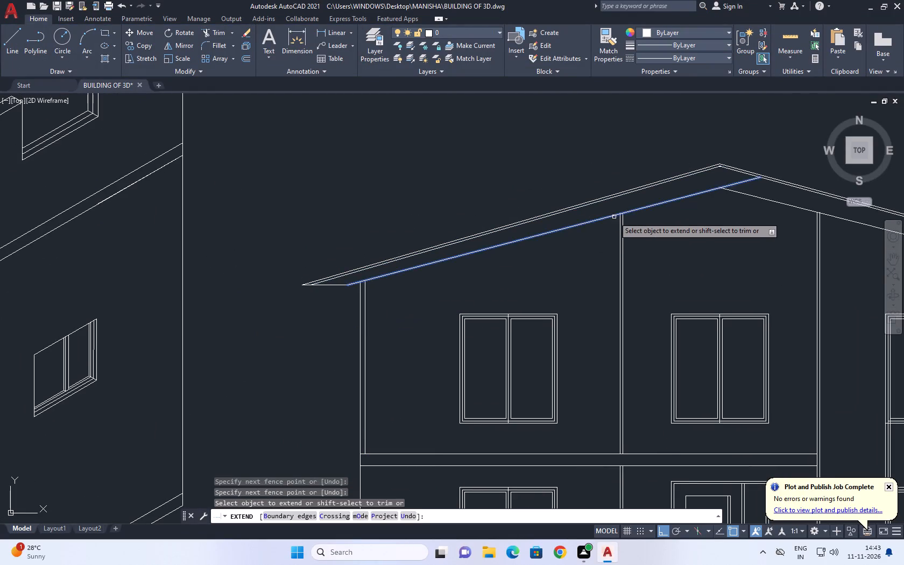
Extend the right line of the middle bay's left pair up through the roof, and both lines down across the floor band.
{"action": "left_click", "coordinate": [623, 221]}
{"action": "left_click_drag", "start_coordinate": [635, 386], "coordinate": [631, 386]}
{"action": "left_click", "coordinate": [599, 386]}
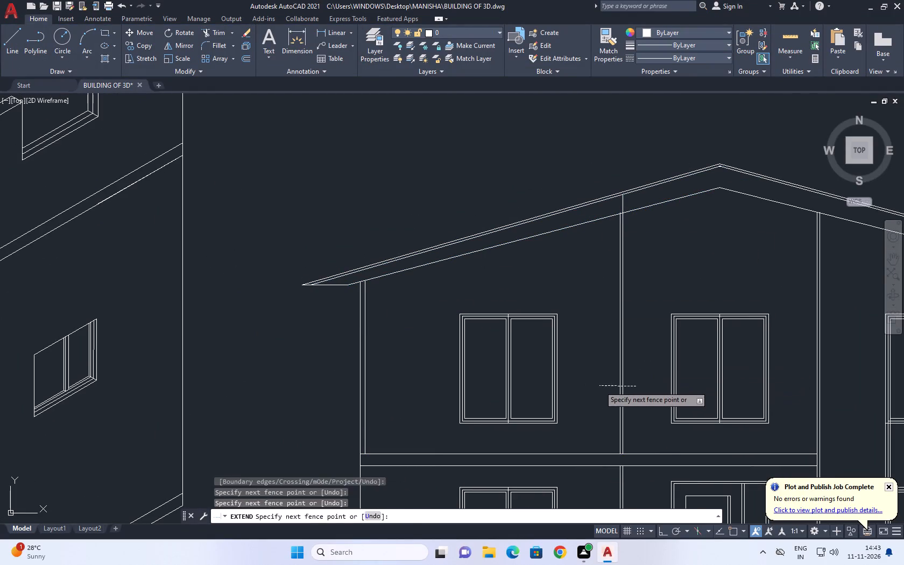
{"action": "middle_click_drag", "start_coordinate": [652, 356], "coordinate": [577, 303]}
{"action": "key", "text": "Escape"}
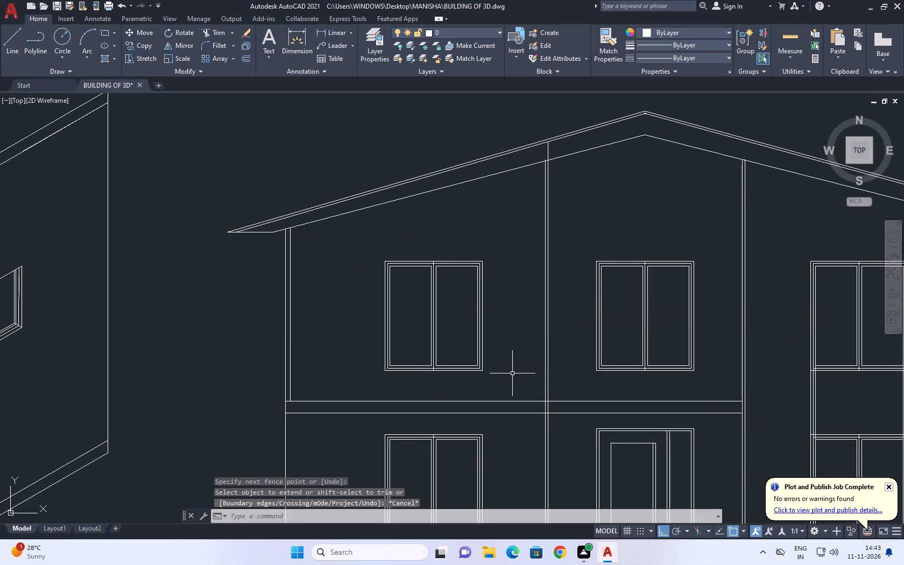
Hatch the upper left wall area around its window, beneath the roof's left slope.
{"action": "type", "text": "H"}
{"action": "key", "text": "space"}
{"action": "left_click", "coordinate": [510, 262]}
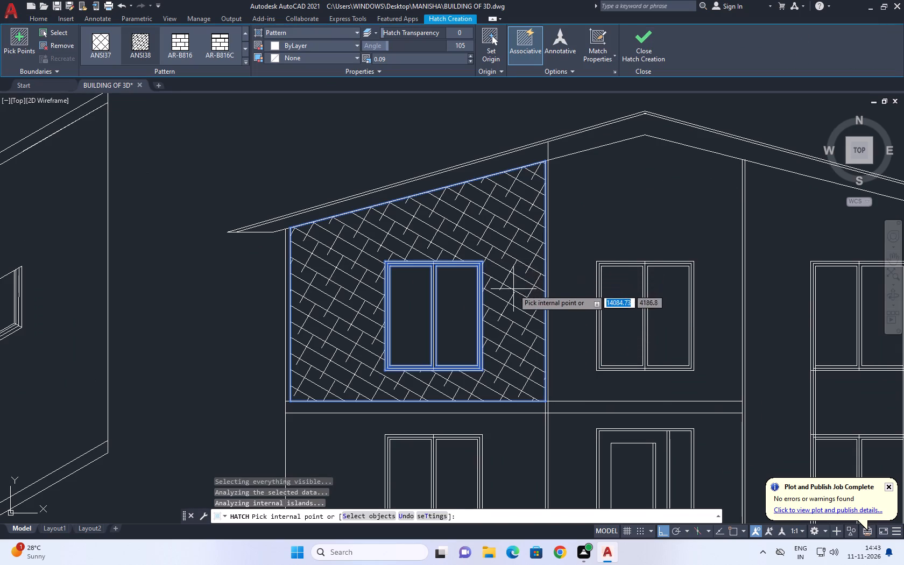
{"action": "scroll", "coordinate": [222, 50], "scroll_direction": "down", "scroll_amount": 1}
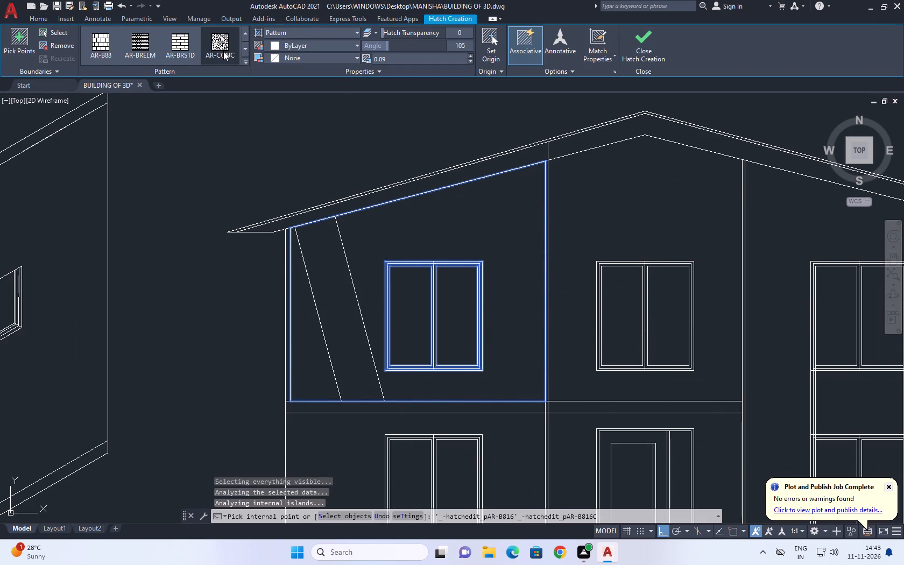
{"action": "scroll", "coordinate": [223, 51], "scroll_direction": "down", "scroll_amount": 1}
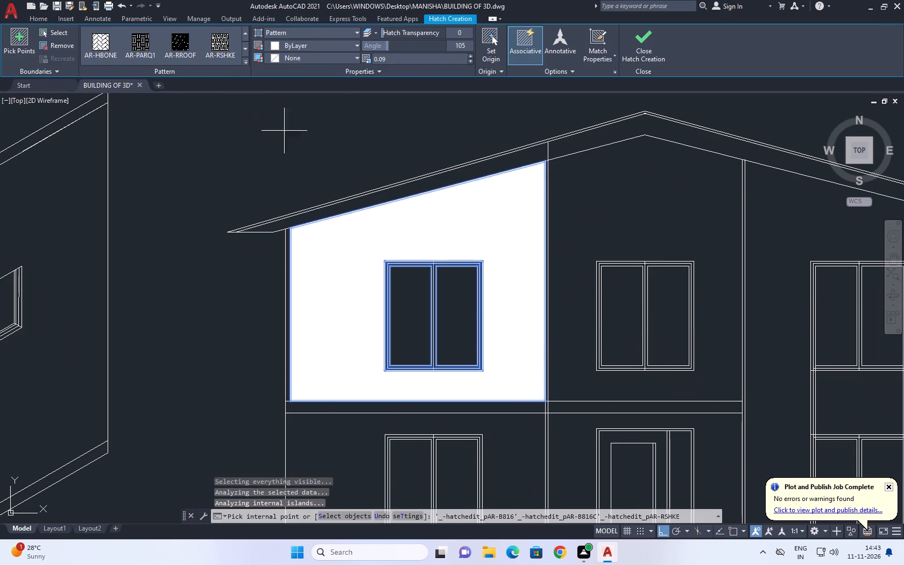
{"action": "scroll", "coordinate": [416, 207], "scroll_direction": "down", "scroll_amount": 2}
{"action": "scroll", "coordinate": [478, 273], "scroll_direction": "down", "scroll_amount": 2}
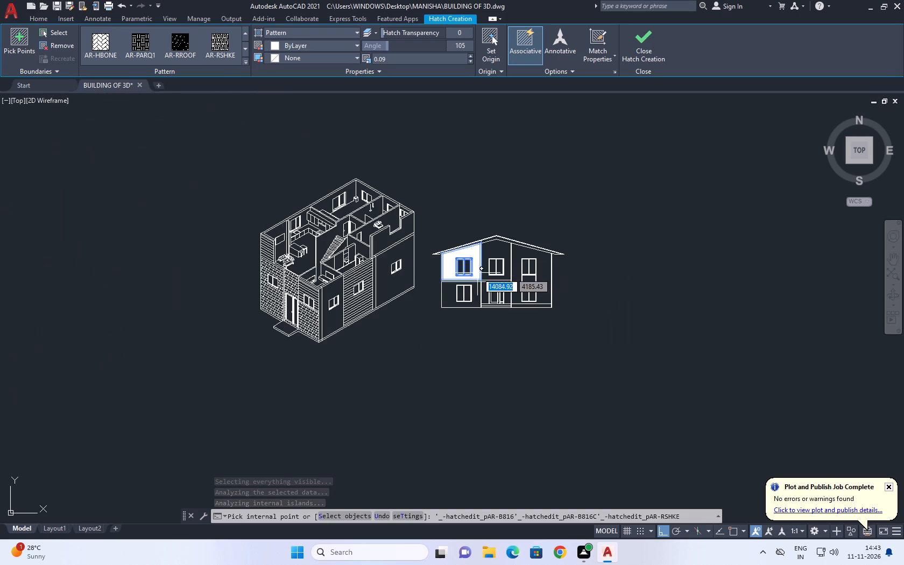
{"action": "scroll", "coordinate": [461, 269], "scroll_direction": "up", "scroll_amount": 3}
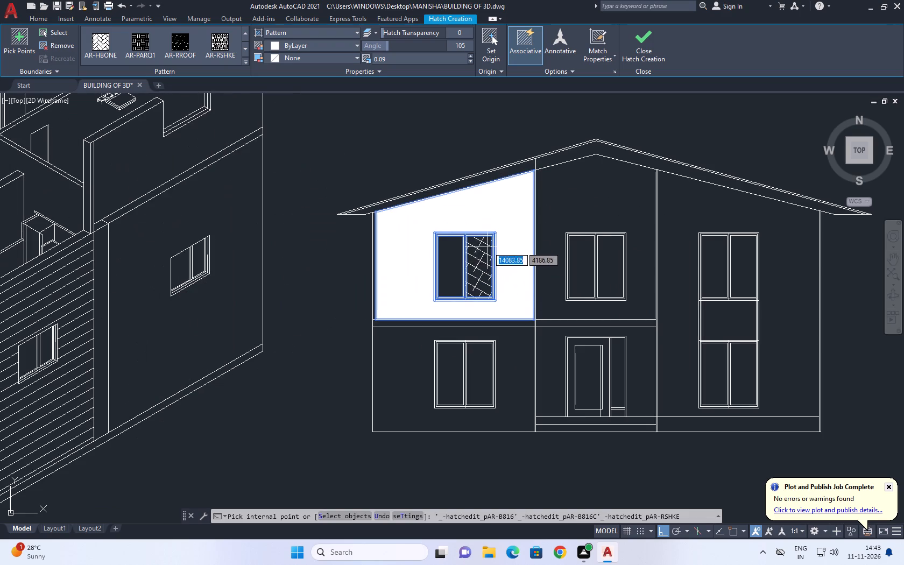
{"action": "middle_click_drag", "start_coordinate": [501, 242], "coordinate": [528, 277]}
{"action": "left_click", "coordinate": [531, 245]}
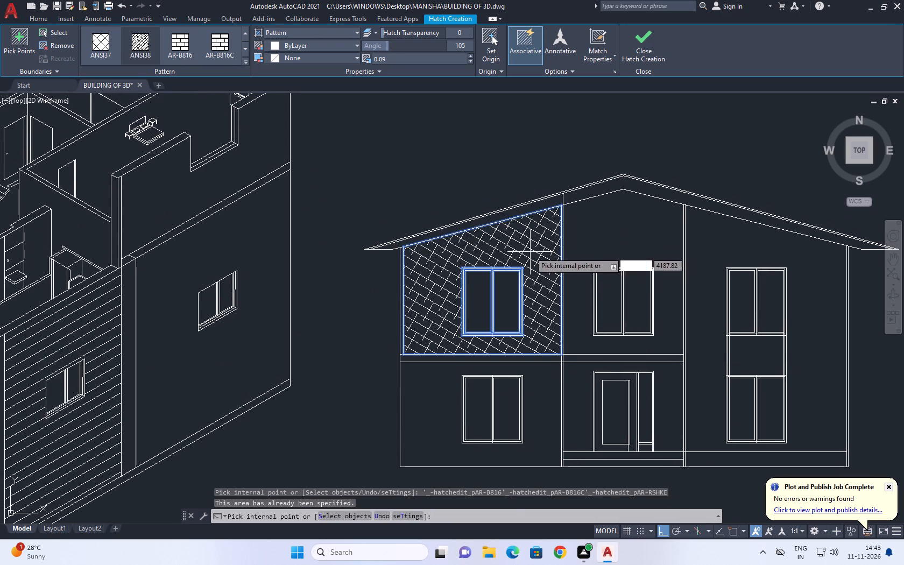
{"action": "left_click", "coordinate": [643, 41]}
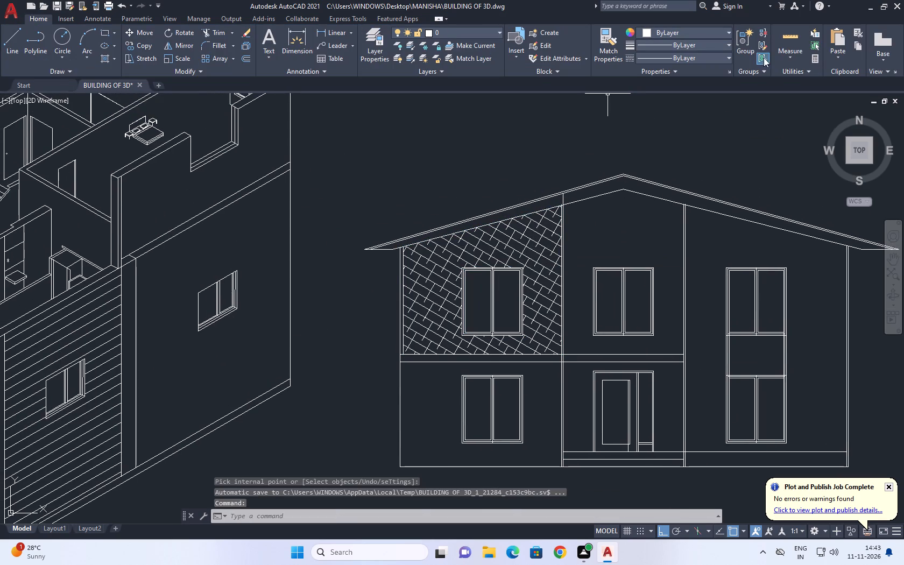
Match the front view's upper left wall hatch to the line hatch on the isometric building's side wall.
{"action": "left_click", "coordinate": [598, 53]}
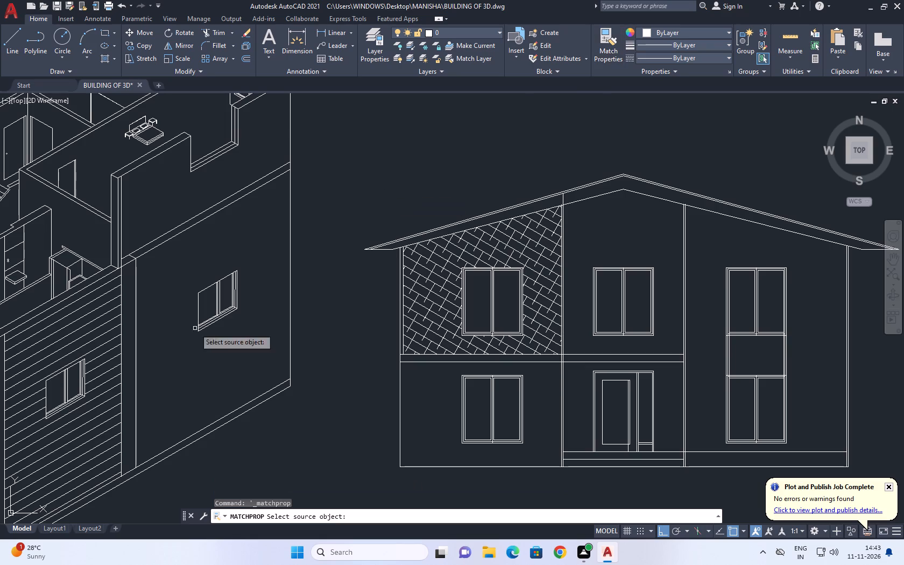
{"action": "left_click", "coordinate": [66, 338]}
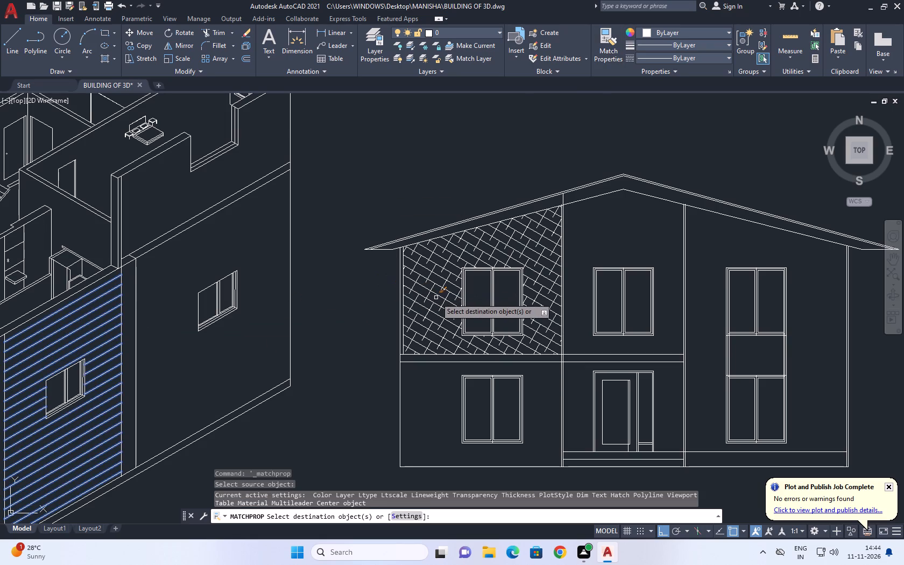
{"action": "left_click", "coordinate": [437, 295]}
{"action": "middle_click_drag", "start_coordinate": [474, 282], "coordinate": [472, 285]}
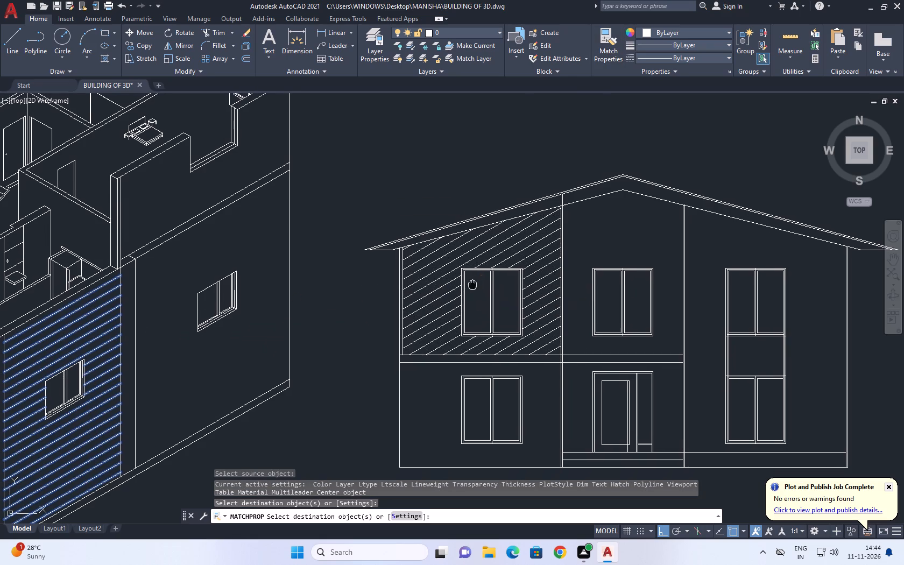
{"action": "middle_click_drag", "start_coordinate": [472, 285], "coordinate": [470, 297]}
{"action": "right_click", "coordinate": [423, 205]}
{"action": "left_click", "coordinate": [469, 220]}
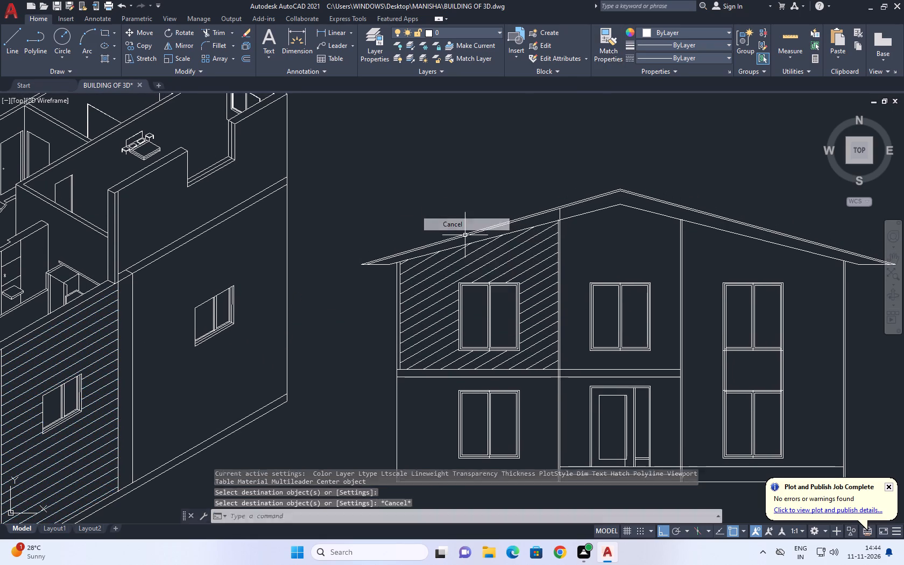
Adjust the angle of the front view's upper left wall hatch, trying 150 before setting it to 135.
{"action": "left_click", "coordinate": [434, 288]}
{"action": "left_click", "coordinate": [427, 302]}
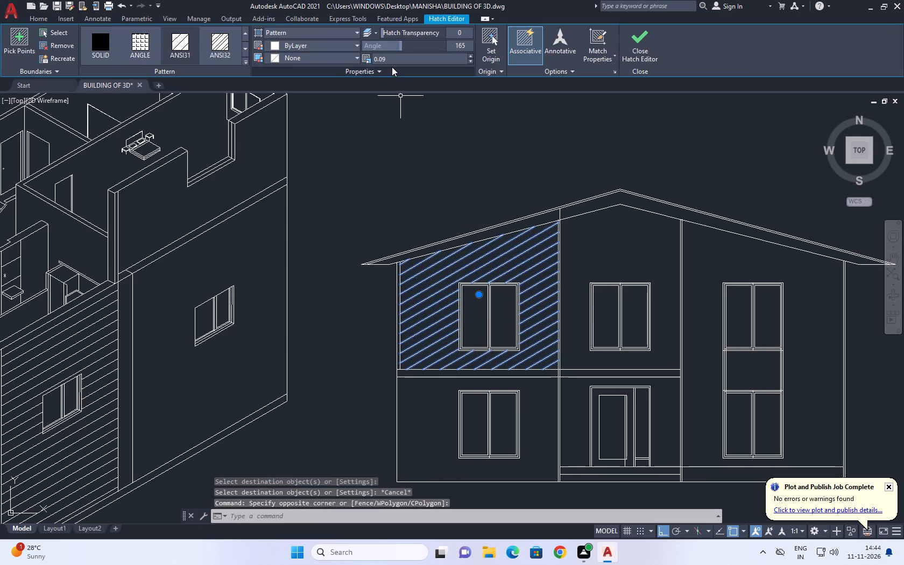
{"action": "left_click", "coordinate": [455, 43]}
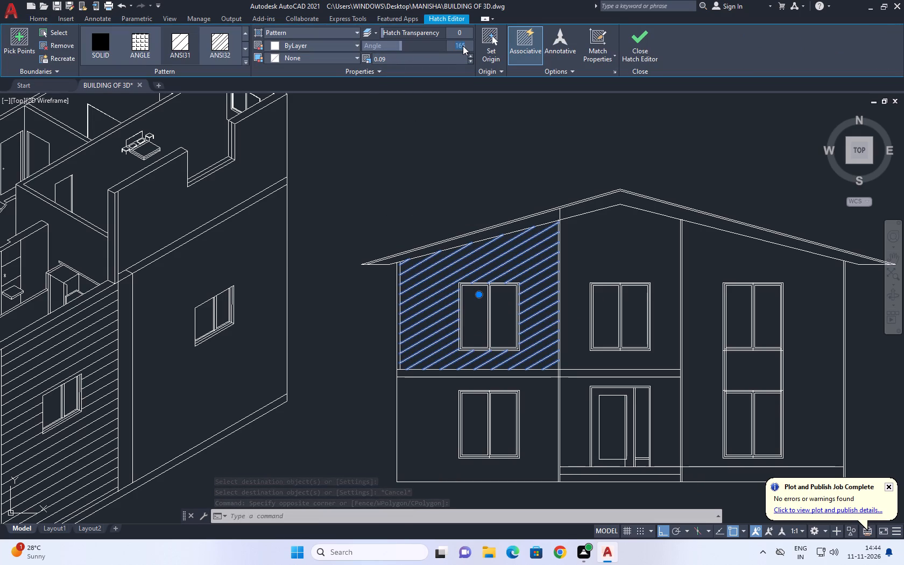
{"action": "type", "text": "150"}
{"action": "key", "text": "Return"}
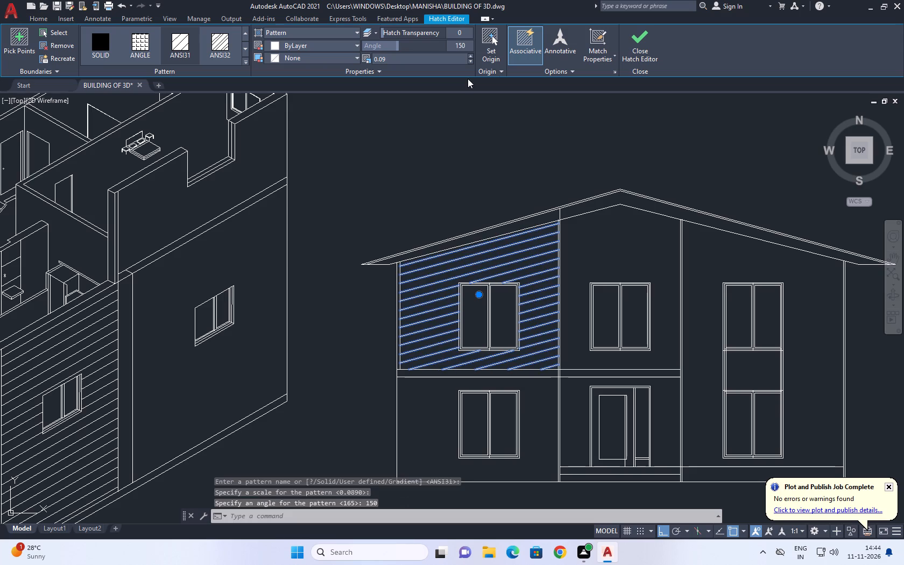
{"action": "left_click", "coordinate": [470, 41]}
{"action": "type", "text": "135"}
{"action": "key", "text": "Return"}
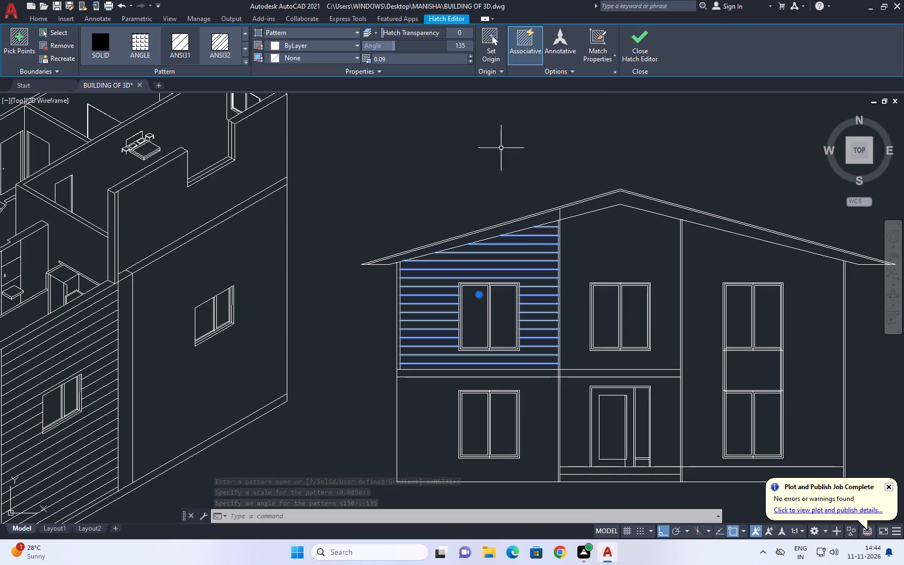
{"action": "middle_click_drag", "start_coordinate": [652, 246], "coordinate": [401, 216]}
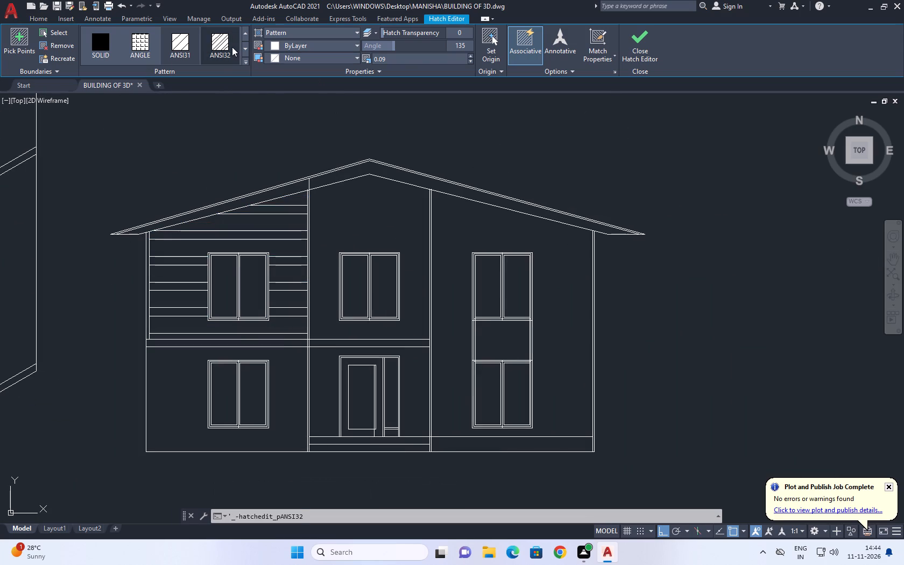
{"action": "left_click", "coordinate": [637, 44]}
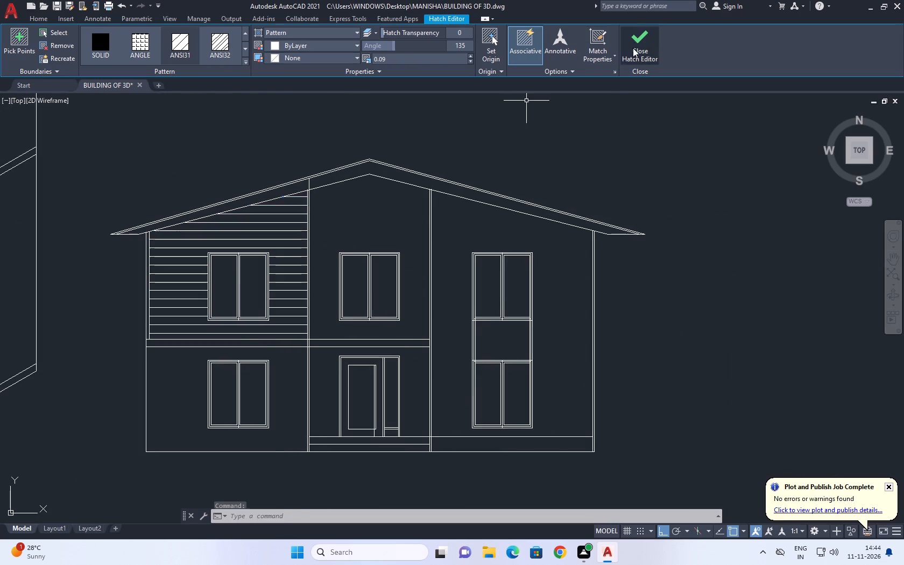
Hatch the front view's right bay around its stacked windows with the line pattern at angle 135 and scale 0.09.
{"action": "middle_click_drag", "start_coordinate": [521, 248], "coordinate": [547, 251]}
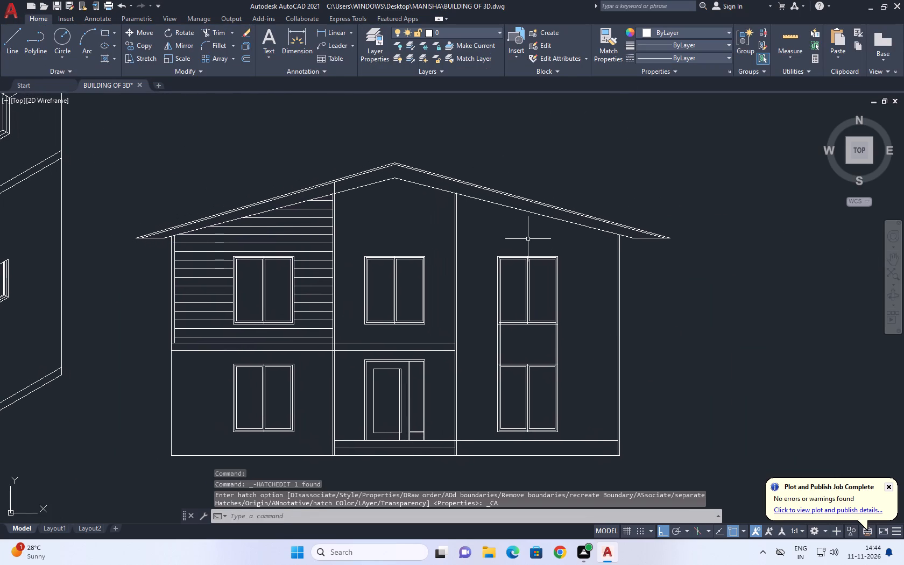
{"action": "type", "text": "H"}
{"action": "key", "text": "space"}
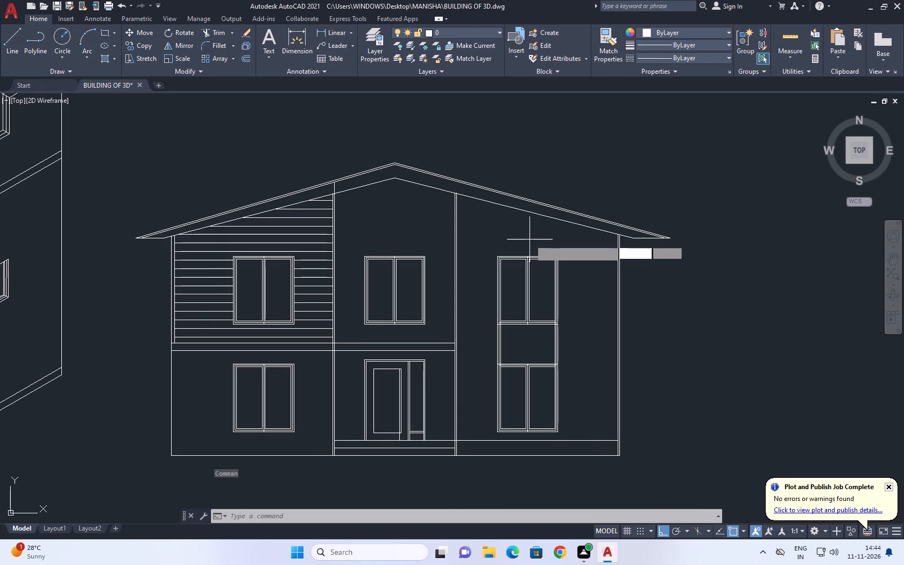
{"action": "left_click", "coordinate": [475, 239]}
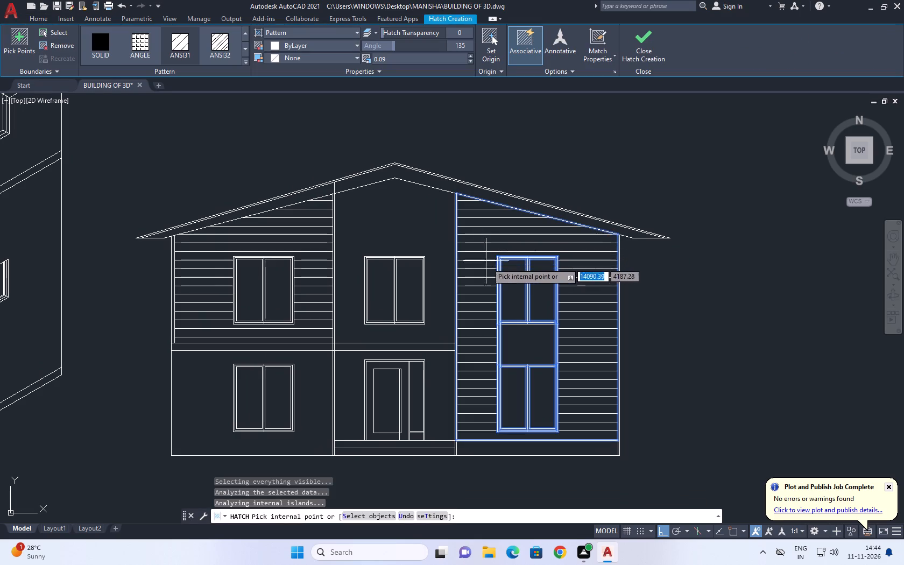
{"action": "left_click", "coordinate": [650, 45]}
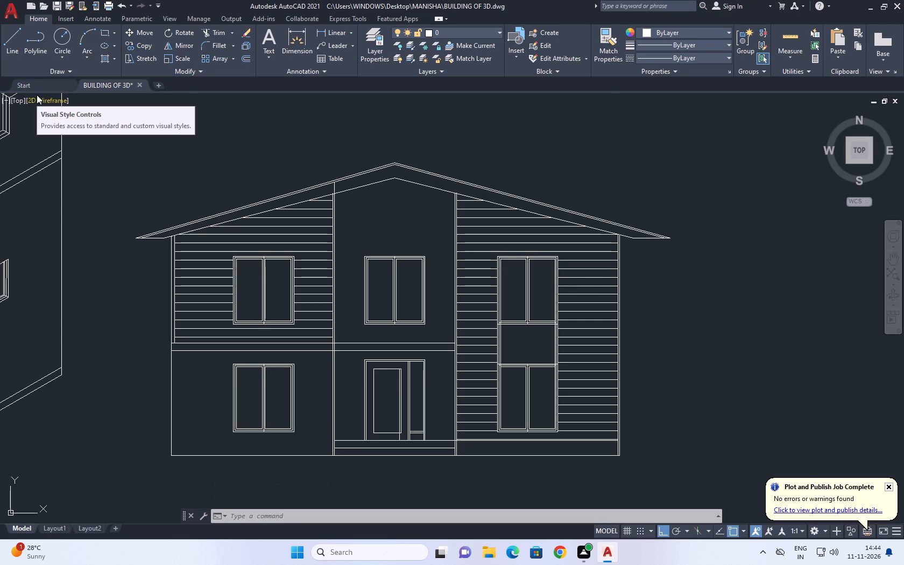
Hatch the lower left wall and the middle bay's lower and upper areas with the same line pattern at angle 135.
{"action": "scroll", "coordinate": [118, 80], "scroll_direction": "down", "scroll_amount": 1}
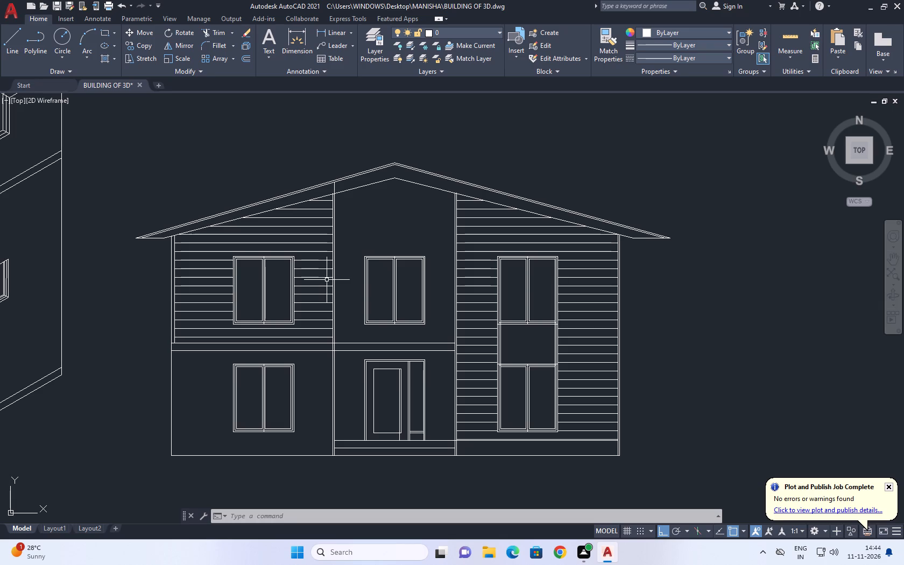
{"action": "scroll", "coordinate": [13, 55], "scroll_direction": "down", "scroll_amount": 1}
{"action": "scroll", "coordinate": [366, 380], "scroll_direction": "down", "scroll_amount": 1}
{"action": "middle_click_drag", "start_coordinate": [366, 383], "coordinate": [347, 441]}
{"action": "type", "text": "H"}
{"action": "key", "text": "space"}
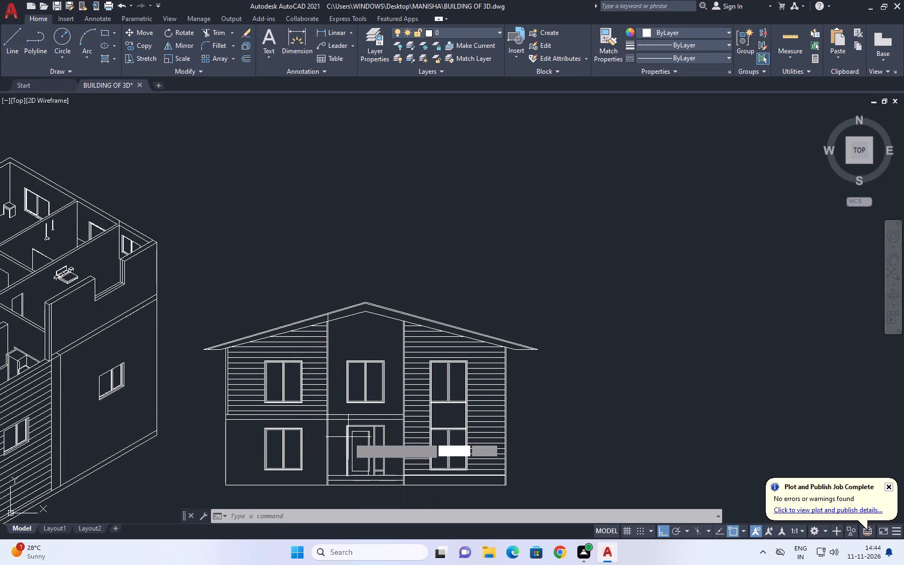
{"action": "middle_click_drag", "start_coordinate": [279, 277], "coordinate": [401, 250]}
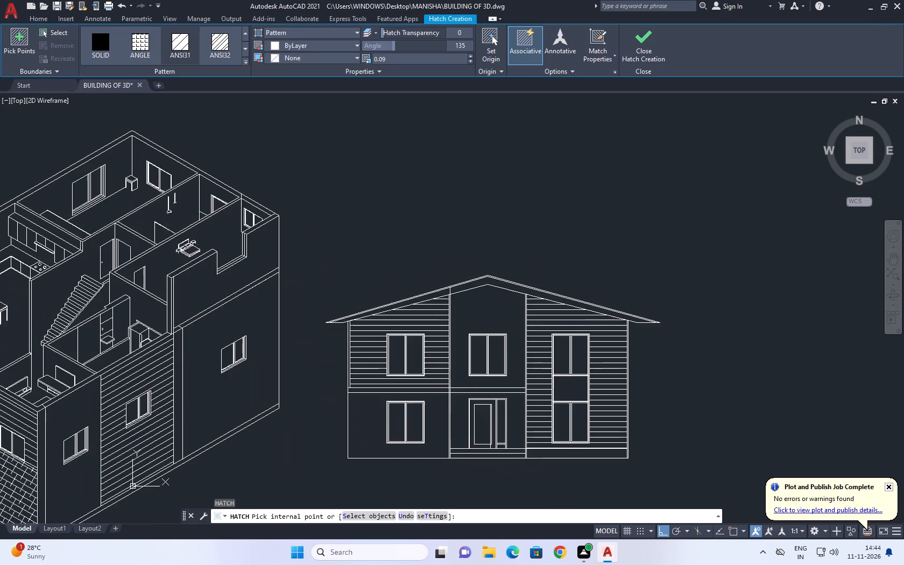
{"action": "left_click", "coordinate": [430, 399]}
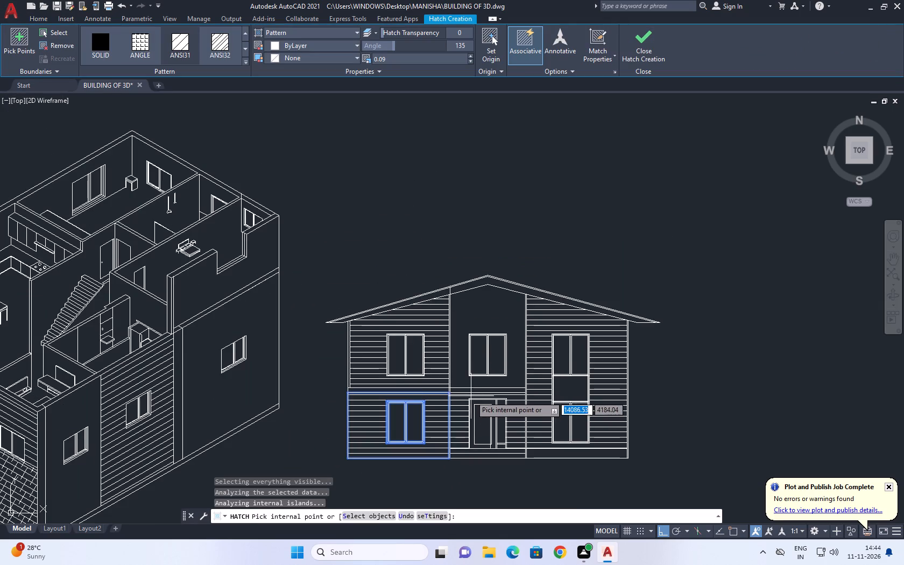
{"action": "left_click", "coordinate": [466, 401]}
{"action": "left_click", "coordinate": [466, 317]}
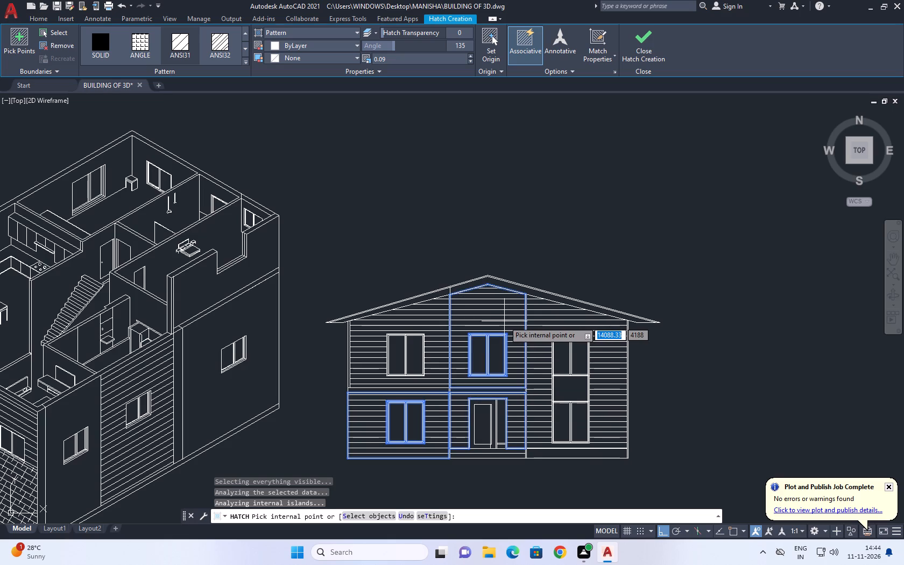
{"action": "key", "text": "Return"}
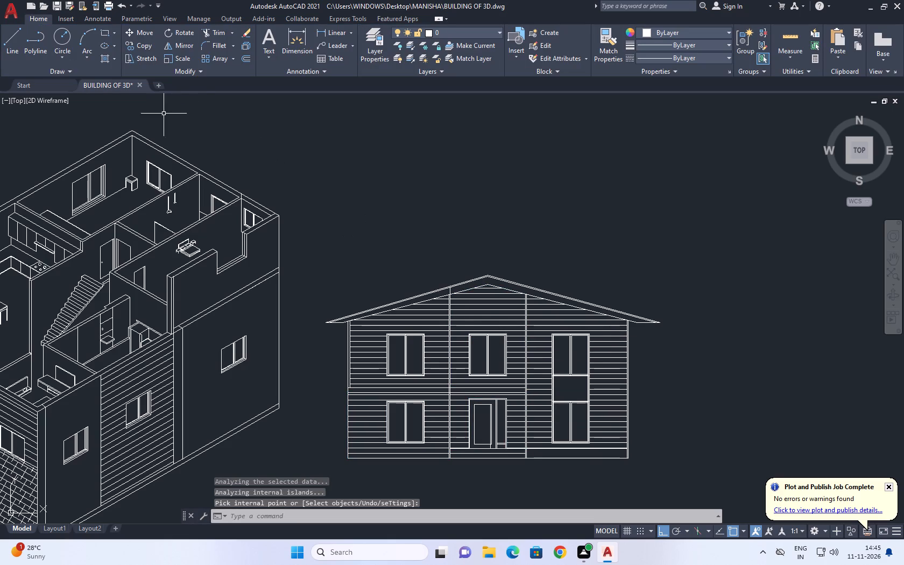
Match the hatch of the middle bay and lower left wall to the brick hatch on the isometric building's front wall.
{"action": "scroll", "coordinate": [290, 213], "scroll_direction": "down", "scroll_amount": 1}
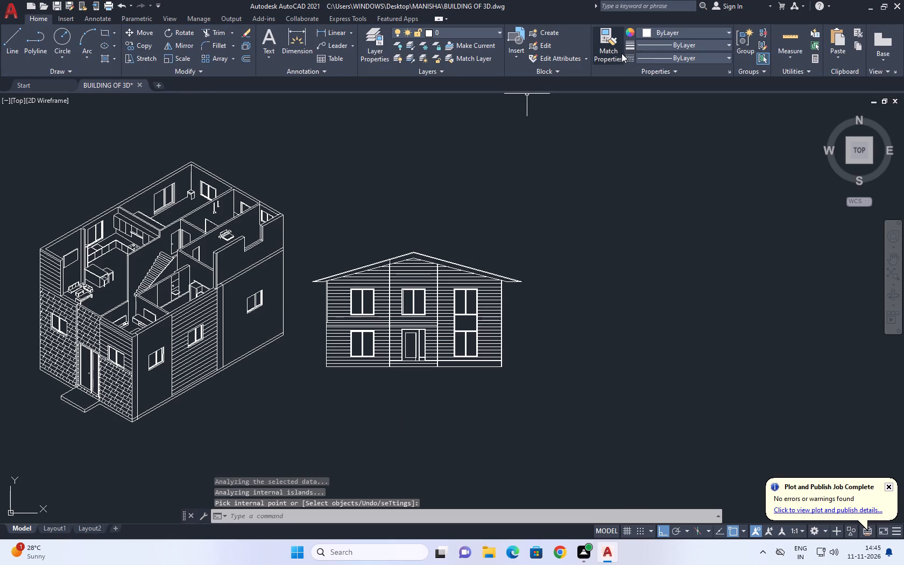
{"action": "left_click", "coordinate": [620, 54]}
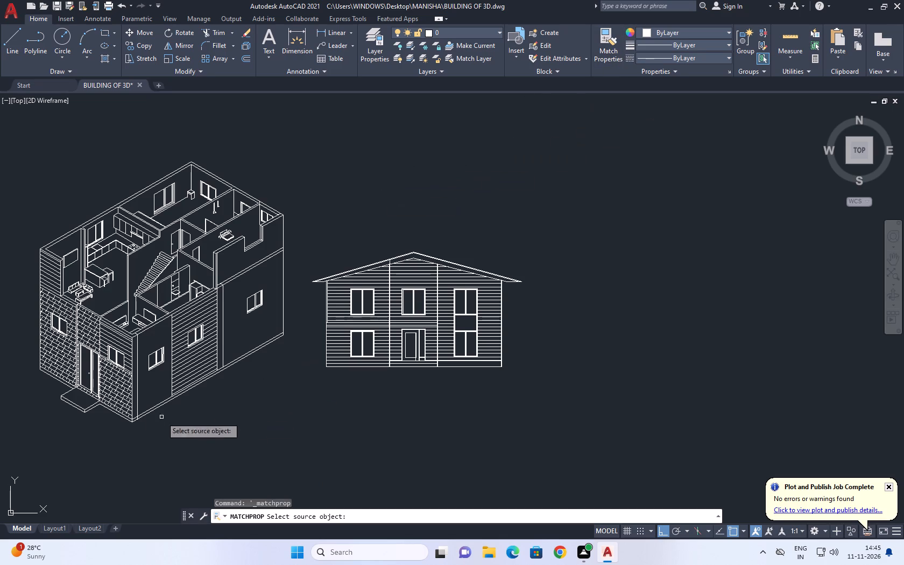
{"action": "scroll", "coordinate": [89, 360], "scroll_direction": "up", "scroll_amount": 2}
{"action": "left_click", "coordinate": [94, 320]}
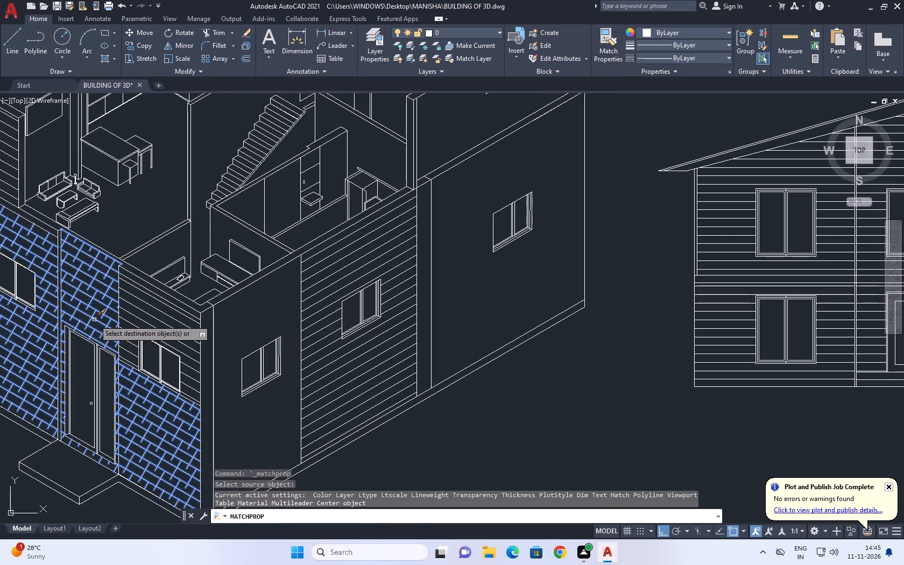
{"action": "scroll", "coordinate": [568, 264], "scroll_direction": "down", "scroll_amount": 3}
{"action": "middle_click_drag", "start_coordinate": [576, 290], "coordinate": [520, 341]}
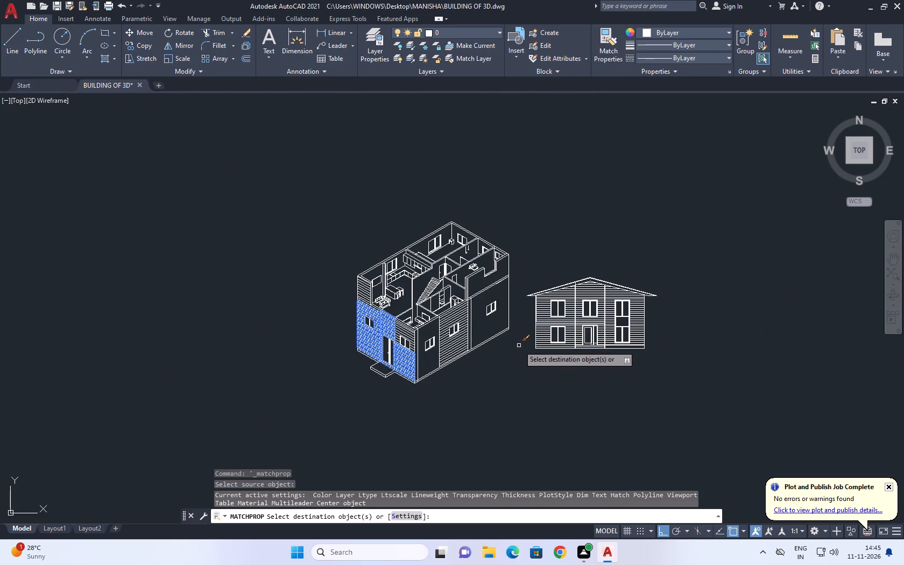
{"action": "scroll", "coordinate": [577, 313], "scroll_direction": "up", "scroll_amount": 1}
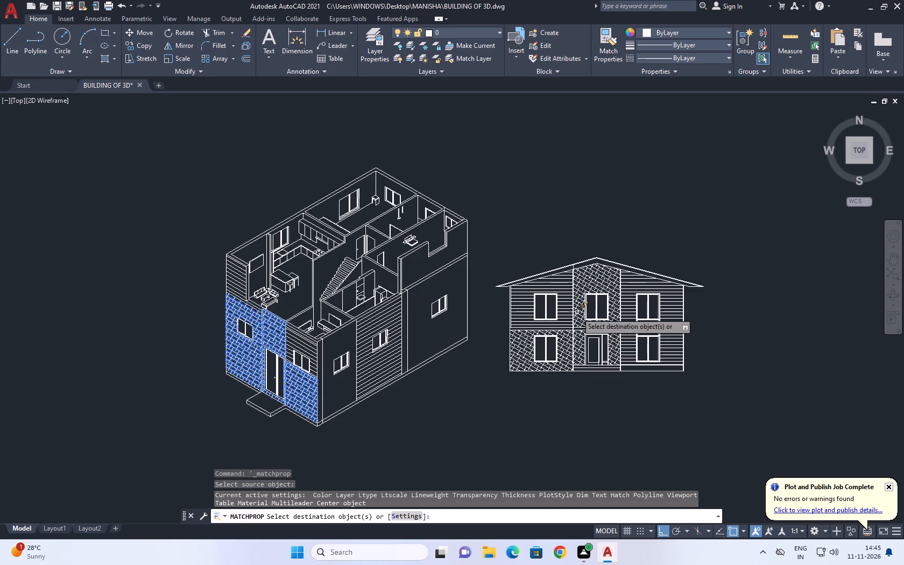
{"action": "left_click", "coordinate": [580, 318]}
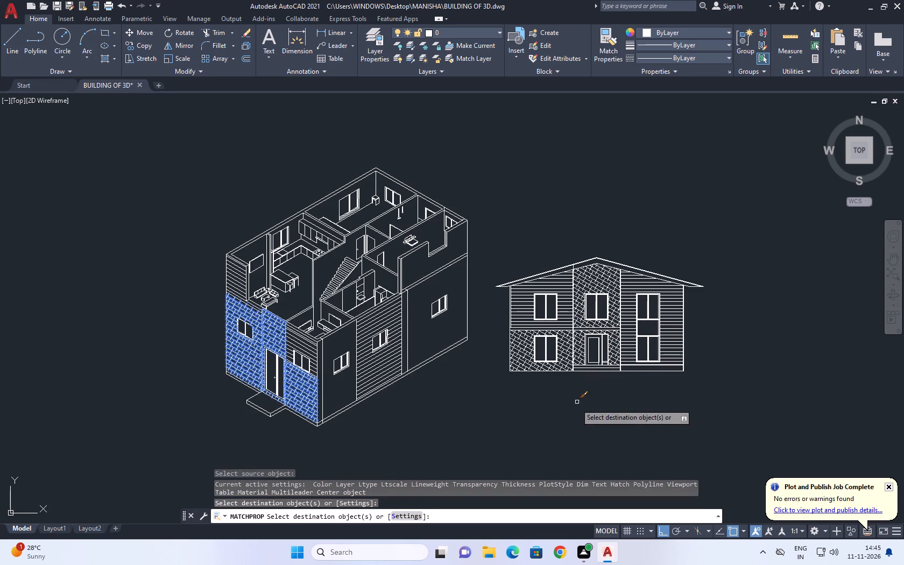
{"action": "right_click", "coordinate": [461, 376]}
{"action": "left_click", "coordinate": [486, 400]}
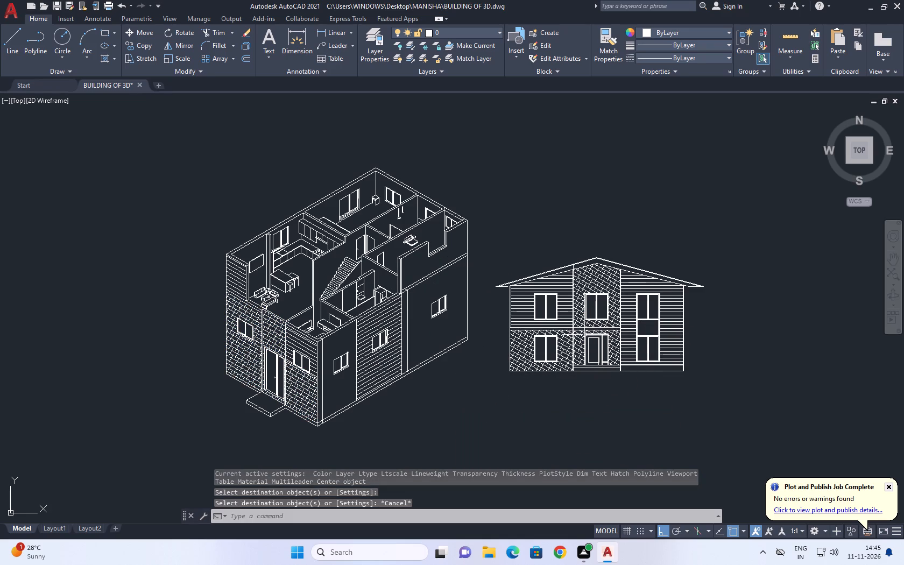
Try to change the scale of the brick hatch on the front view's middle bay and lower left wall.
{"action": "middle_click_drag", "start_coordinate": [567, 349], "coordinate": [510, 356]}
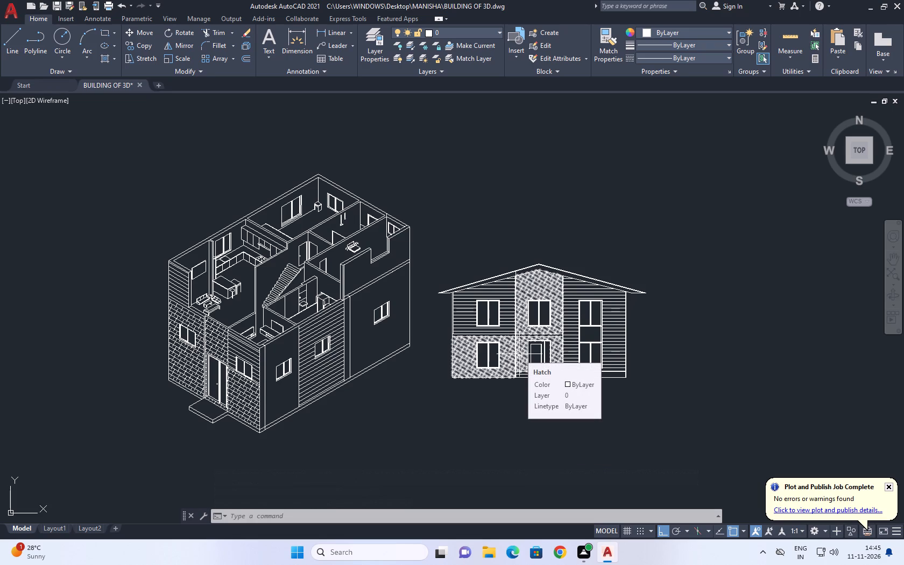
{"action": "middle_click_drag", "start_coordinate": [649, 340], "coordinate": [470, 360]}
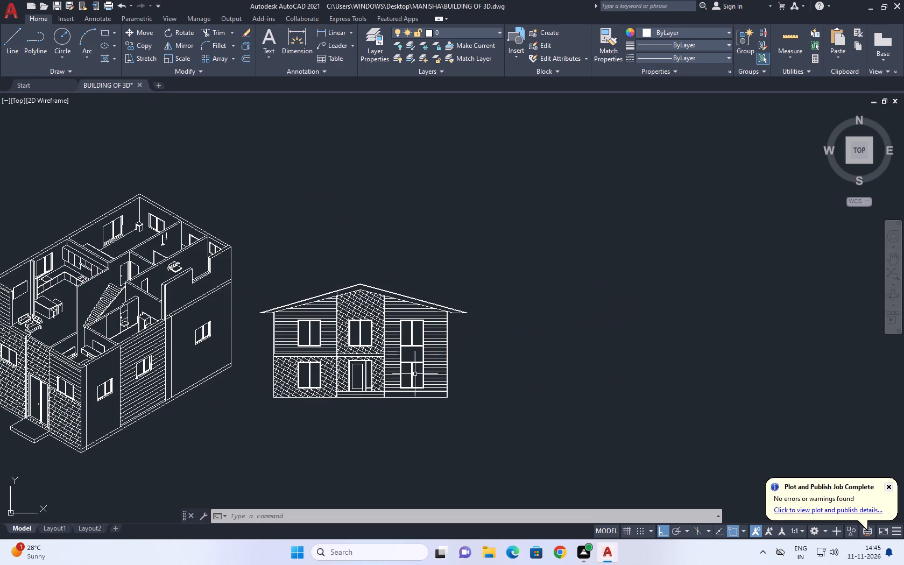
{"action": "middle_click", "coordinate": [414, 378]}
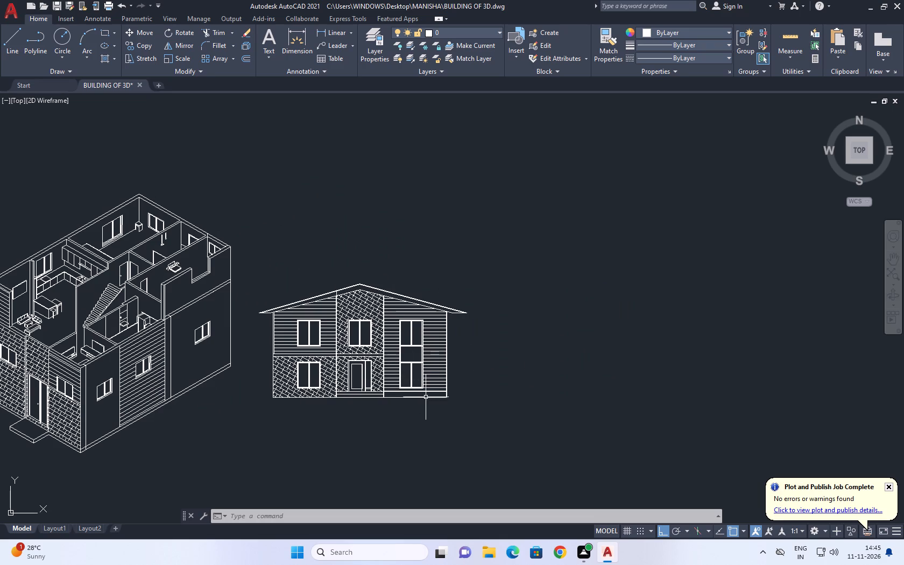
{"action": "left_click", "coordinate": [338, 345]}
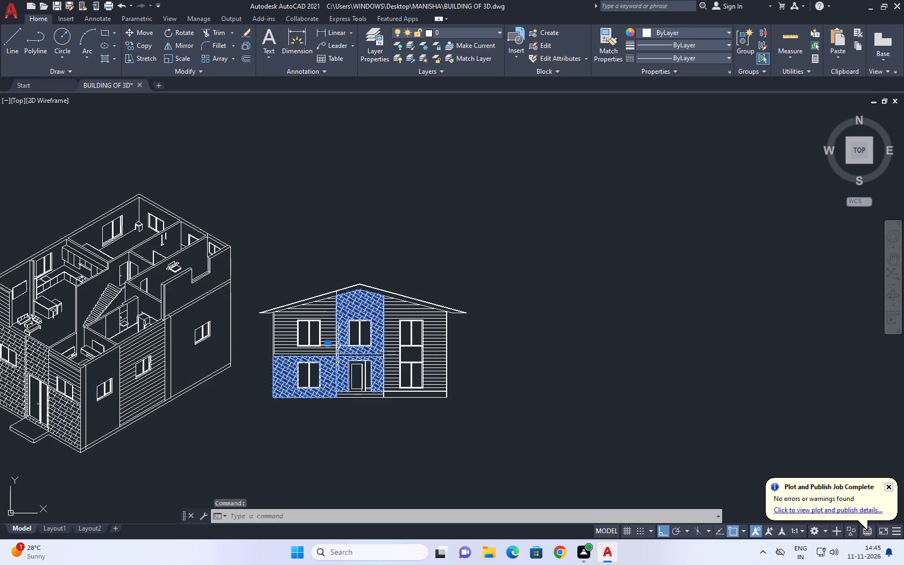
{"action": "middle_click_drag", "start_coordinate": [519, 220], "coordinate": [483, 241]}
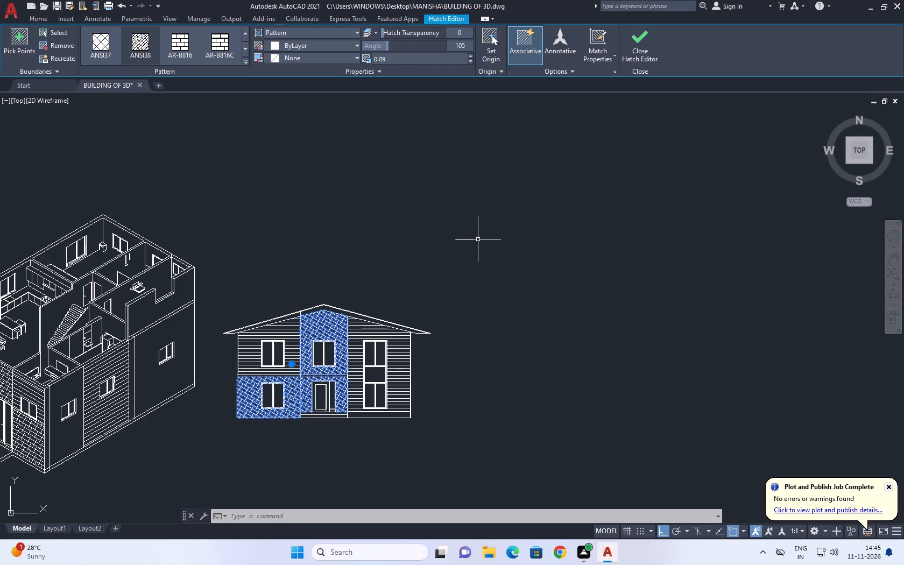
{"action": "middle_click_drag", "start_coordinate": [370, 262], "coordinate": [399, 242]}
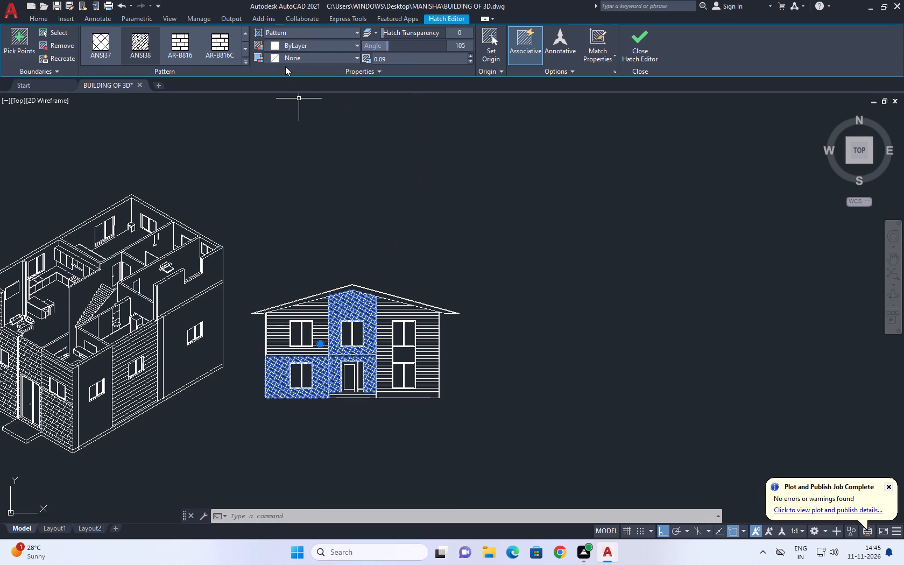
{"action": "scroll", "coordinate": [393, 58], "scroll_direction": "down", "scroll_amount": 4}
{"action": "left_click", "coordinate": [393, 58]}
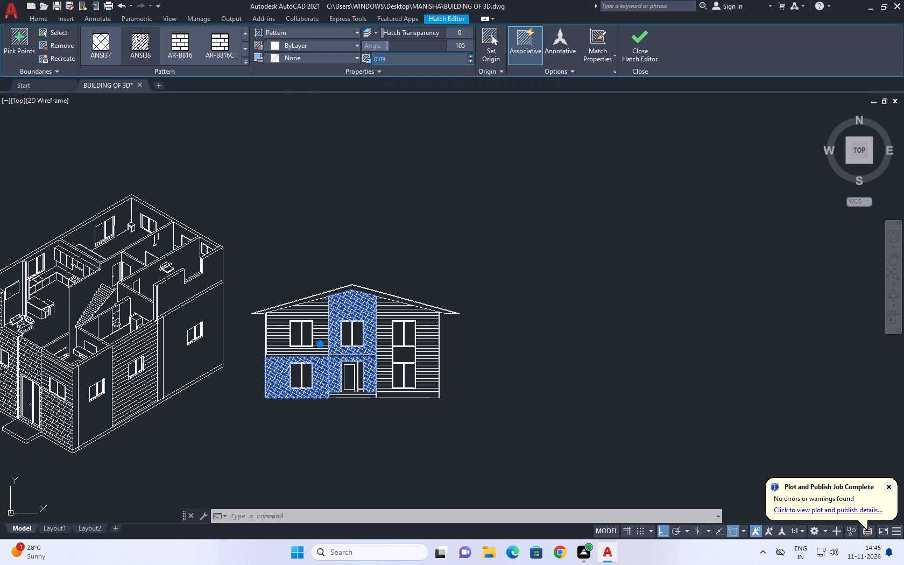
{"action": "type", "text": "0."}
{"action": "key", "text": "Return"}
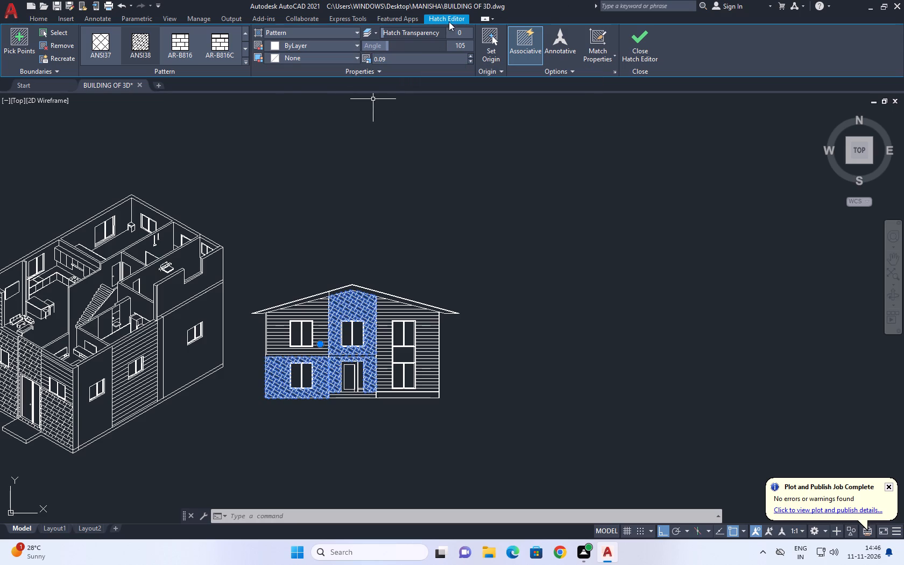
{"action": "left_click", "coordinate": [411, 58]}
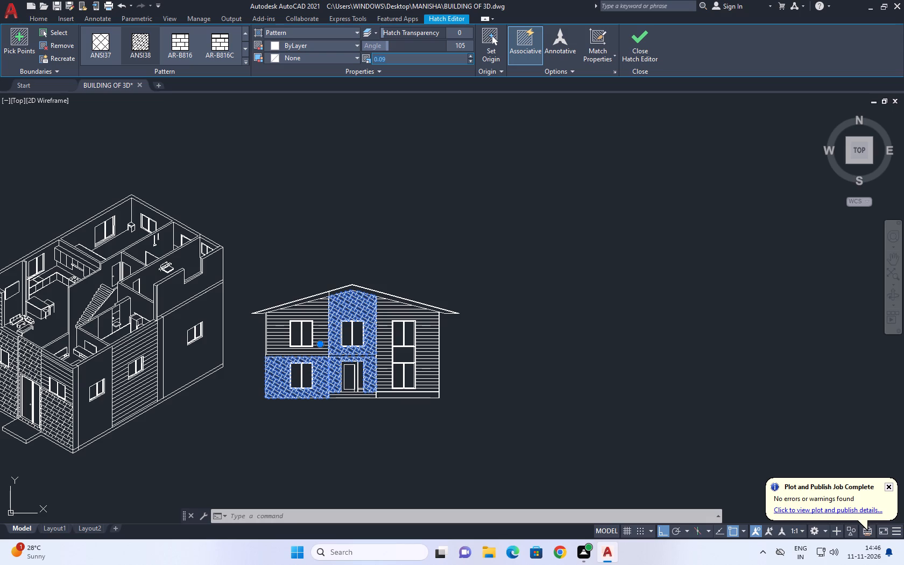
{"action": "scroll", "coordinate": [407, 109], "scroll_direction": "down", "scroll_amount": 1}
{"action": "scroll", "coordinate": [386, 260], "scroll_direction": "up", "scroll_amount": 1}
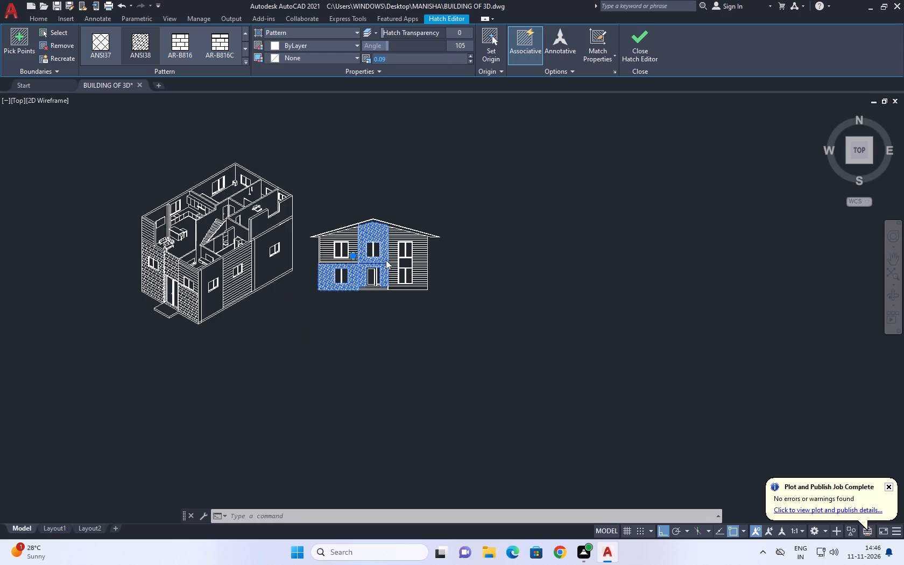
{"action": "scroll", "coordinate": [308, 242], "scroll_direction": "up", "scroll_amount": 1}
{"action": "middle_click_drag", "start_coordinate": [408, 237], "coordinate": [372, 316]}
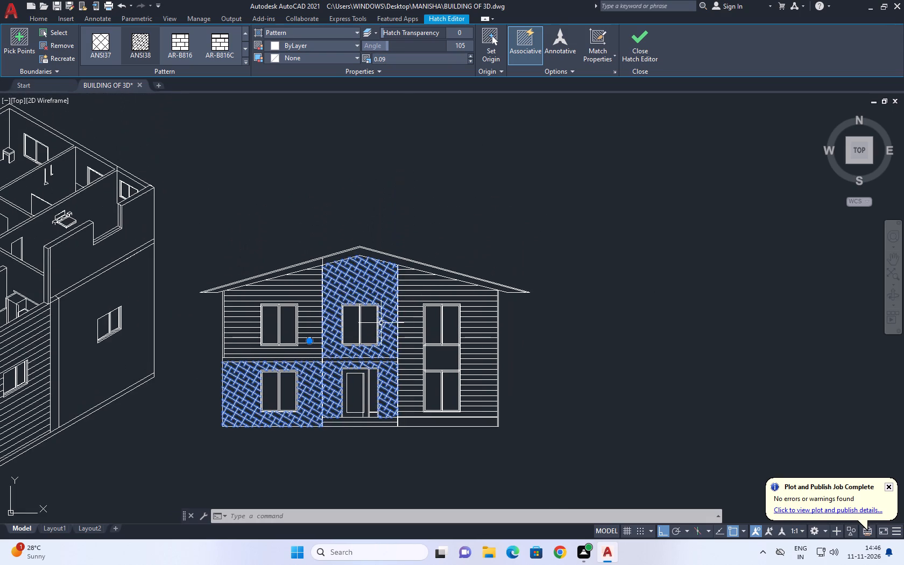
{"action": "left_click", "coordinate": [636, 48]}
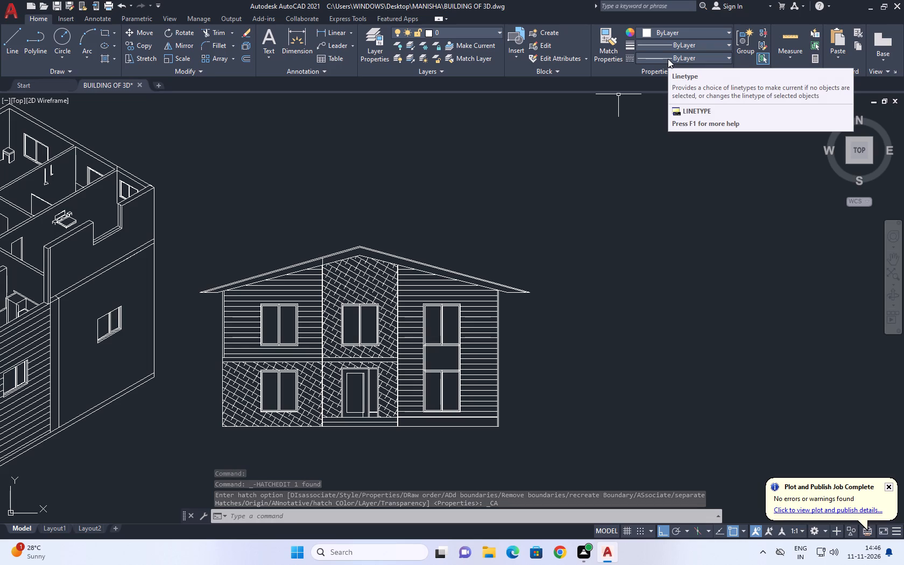
Hatch the panel between the right bay's stacked windows with the line pattern at angle 135 and scale 0.09.
{"action": "type", "text": "H"}
{"action": "key", "text": "space"}
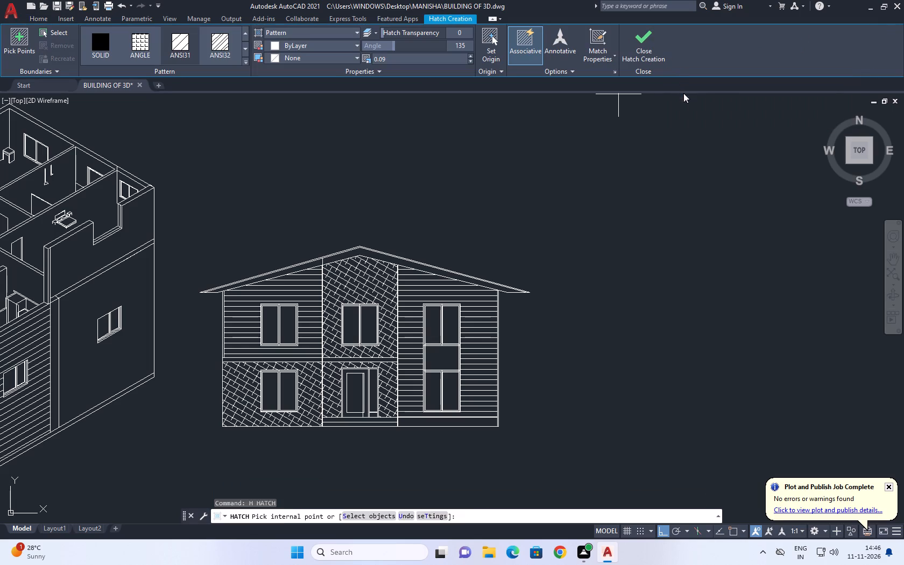
{"action": "left_click", "coordinate": [449, 361]}
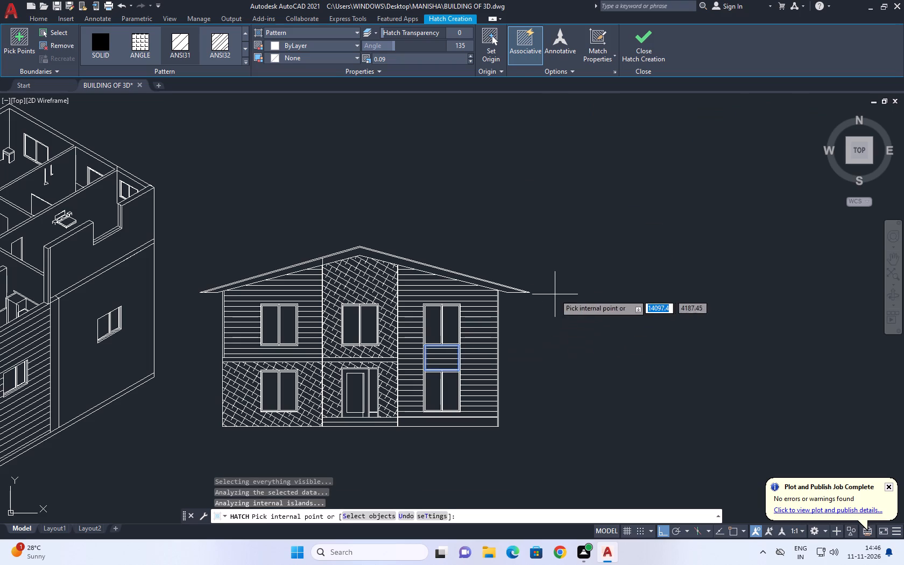
{"action": "key", "text": "Return"}
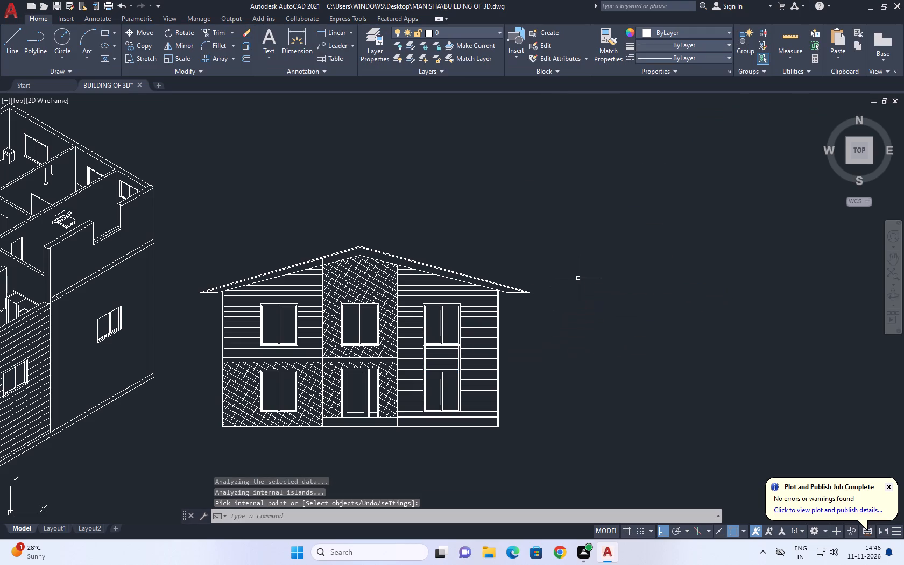
Examine the finished front view hatching up close and alongside the isometric building.
{"action": "scroll", "coordinate": [578, 278], "scroll_direction": "up", "scroll_amount": 1}
{"action": "middle_click_drag", "start_coordinate": [47, 276], "coordinate": [0, 280]}
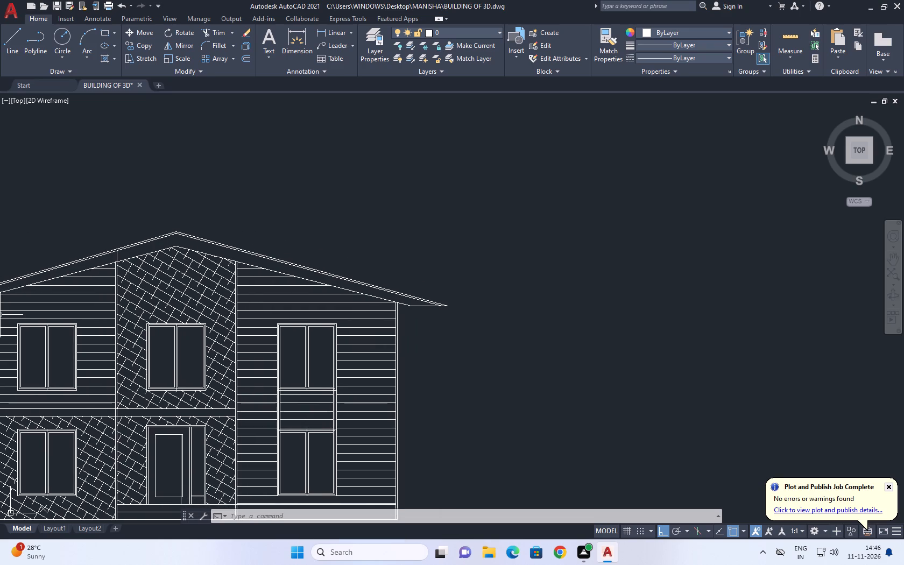
{"action": "scroll", "coordinate": [13, 295], "scroll_direction": "down", "scroll_amount": 3}
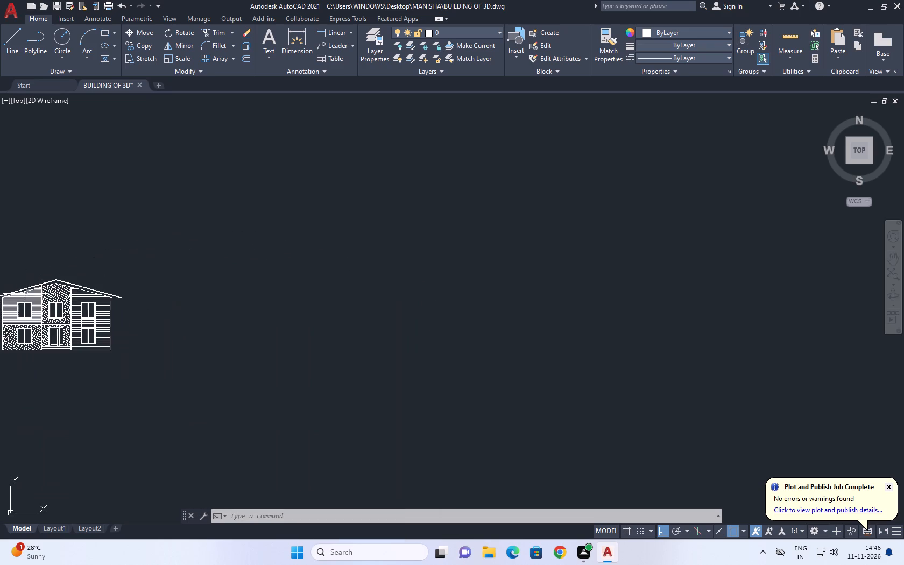
{"action": "middle_click_drag", "start_coordinate": [21, 299], "coordinate": [128, 265]}
{"action": "scroll", "coordinate": [206, 262], "scroll_direction": "down", "scroll_amount": 2}
{"action": "scroll", "coordinate": [179, 269], "scroll_direction": "up", "scroll_amount": 2}
{"action": "middle_click_drag", "start_coordinate": [144, 266], "coordinate": [154, 267]}
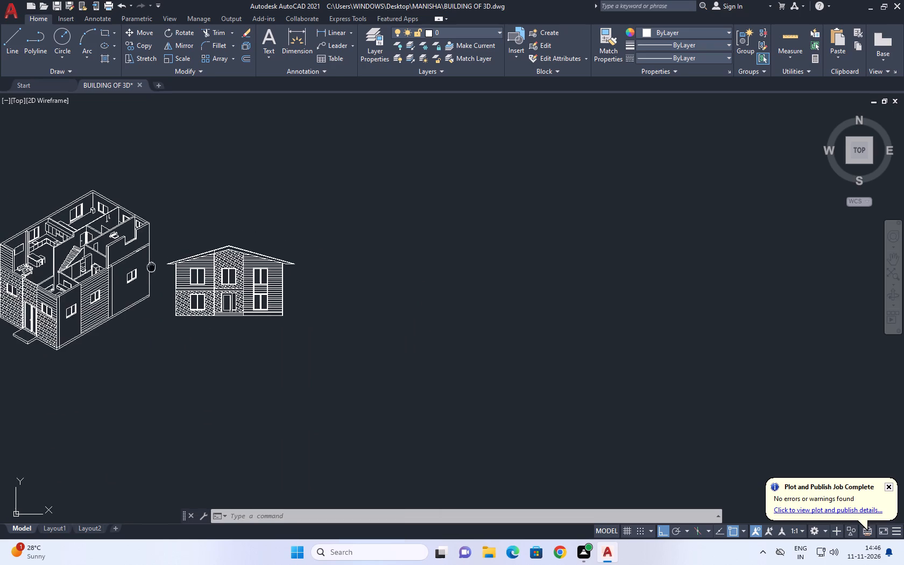
{"action": "middle_click_drag", "start_coordinate": [154, 267], "coordinate": [170, 269]}
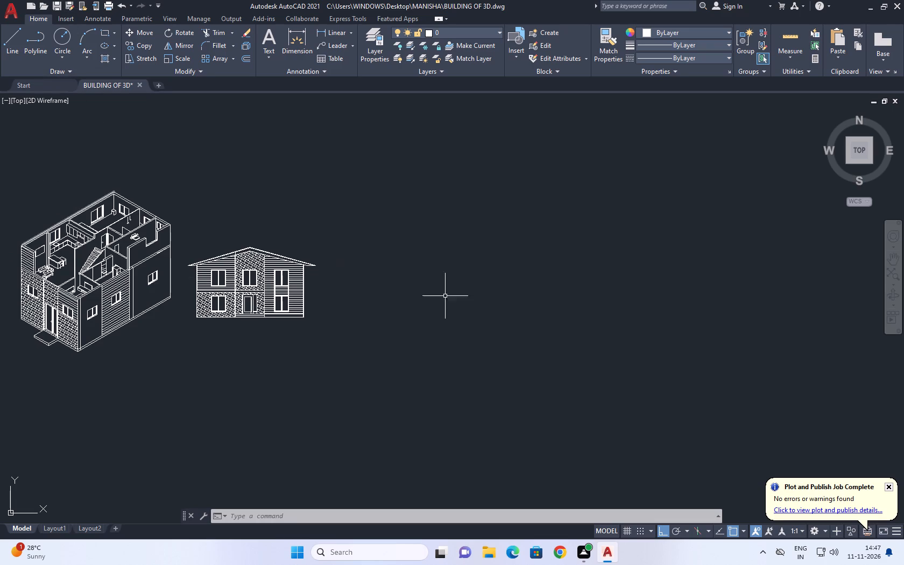
Start a new outline beyond the front view with a 7.20 line upward and a 14.8 line across its top.
{"action": "middle_click_drag", "start_coordinate": [514, 352], "coordinate": [436, 302]}
{"action": "middle_click_drag", "start_coordinate": [208, 334], "coordinate": [273, 354]}
{"action": "key", "text": "l"}
{"action": "key", "text": "space"}
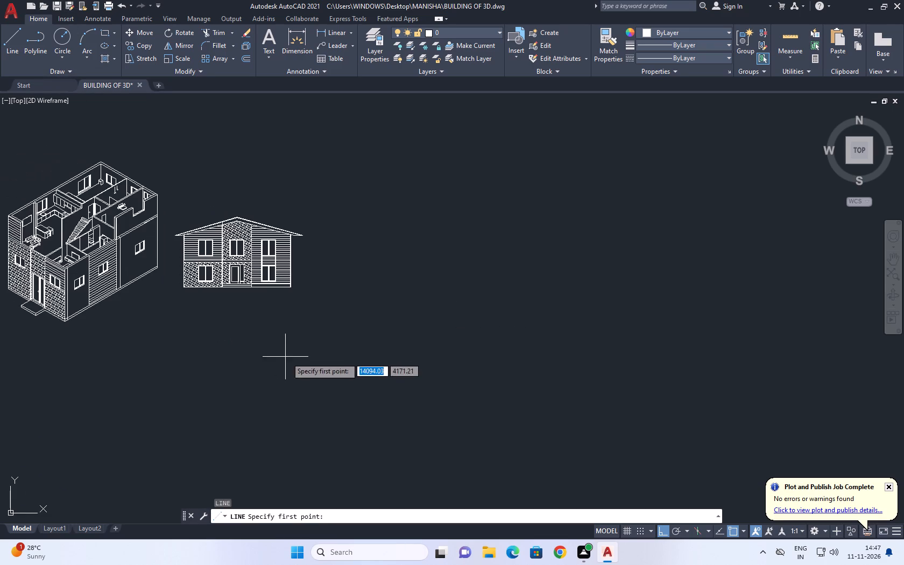
{"action": "left_click_drag", "start_coordinate": [383, 304], "coordinate": [379, 322]}
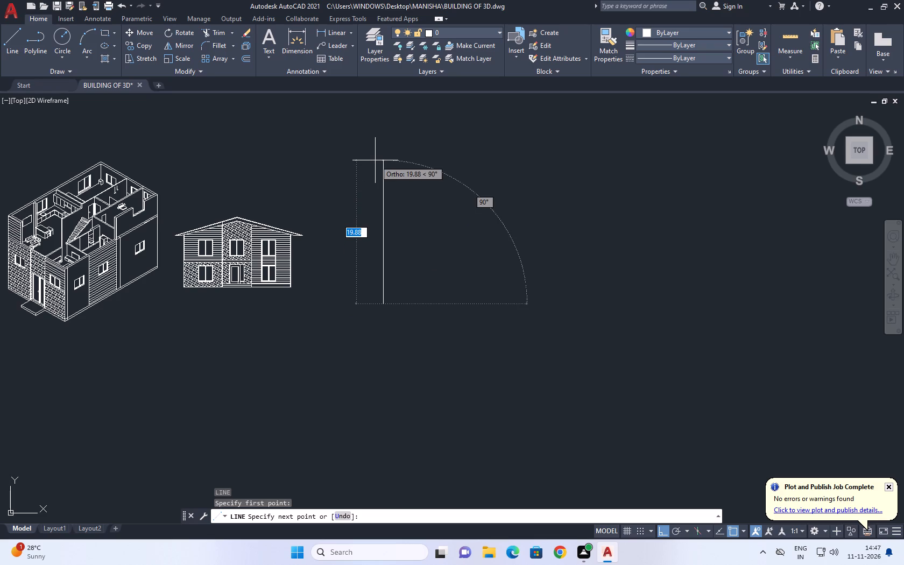
{"action": "key", "text": "7"}
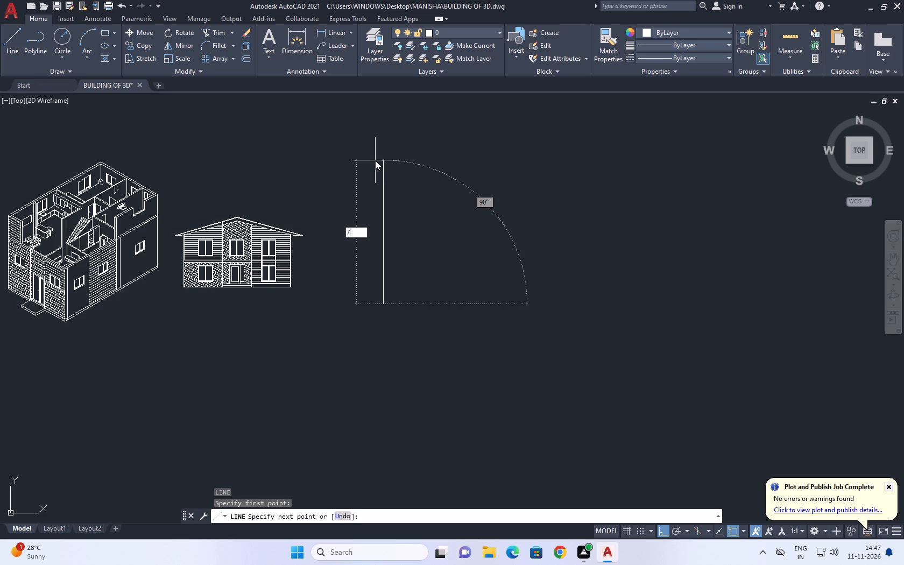
{"action": "type", "text": ".0"}
{"action": "key", "text": "BackSpace"}
{"action": "type", "text": "20"}
{"action": "key", "text": "Return"}
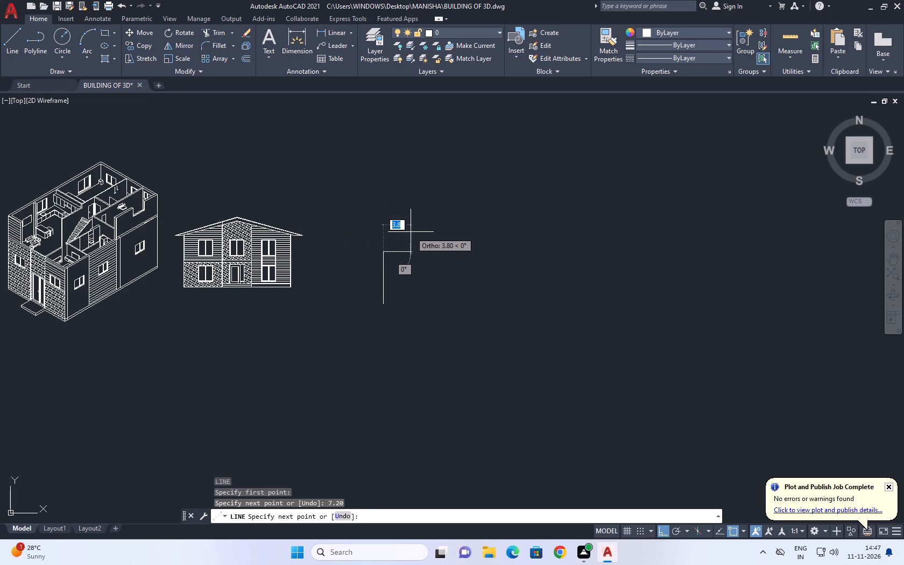
{"action": "type", "text": "14.8"}
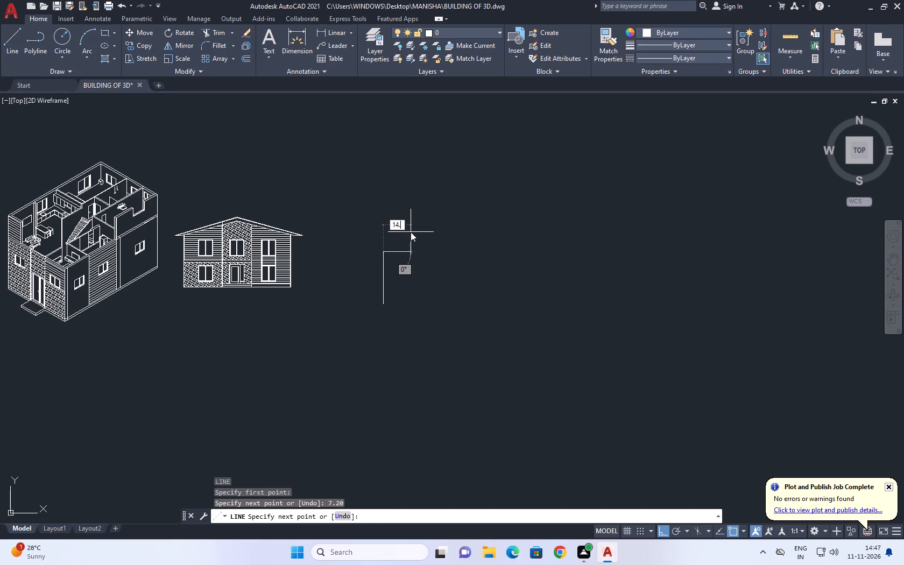
{"action": "key", "text": "Return"}
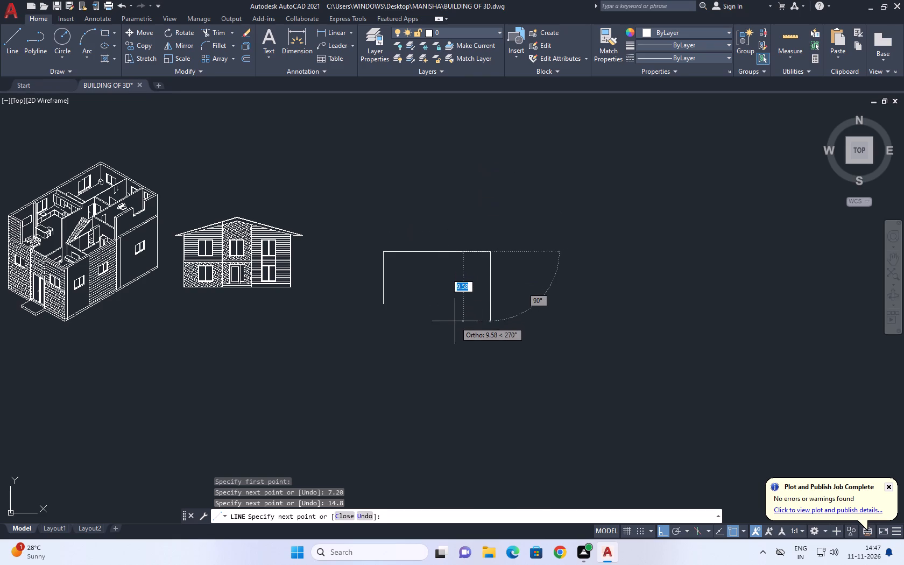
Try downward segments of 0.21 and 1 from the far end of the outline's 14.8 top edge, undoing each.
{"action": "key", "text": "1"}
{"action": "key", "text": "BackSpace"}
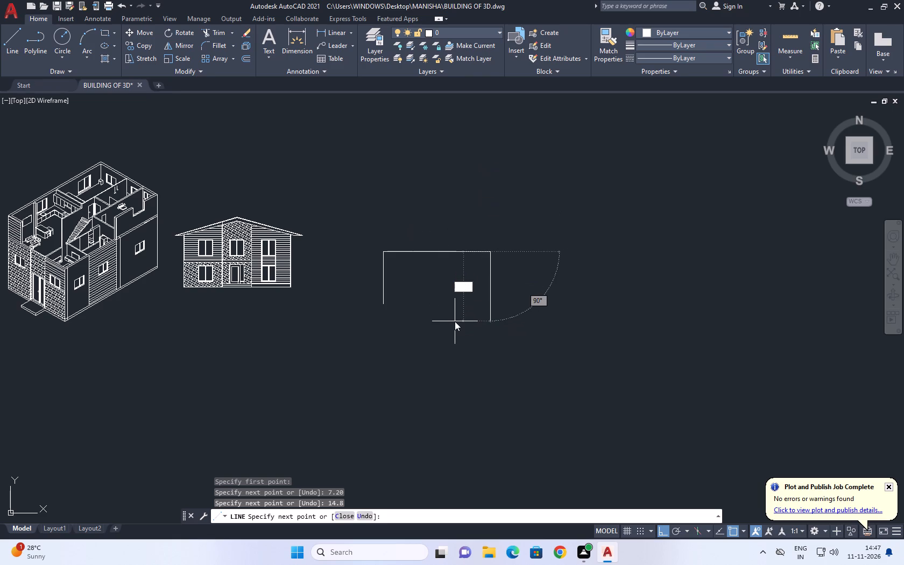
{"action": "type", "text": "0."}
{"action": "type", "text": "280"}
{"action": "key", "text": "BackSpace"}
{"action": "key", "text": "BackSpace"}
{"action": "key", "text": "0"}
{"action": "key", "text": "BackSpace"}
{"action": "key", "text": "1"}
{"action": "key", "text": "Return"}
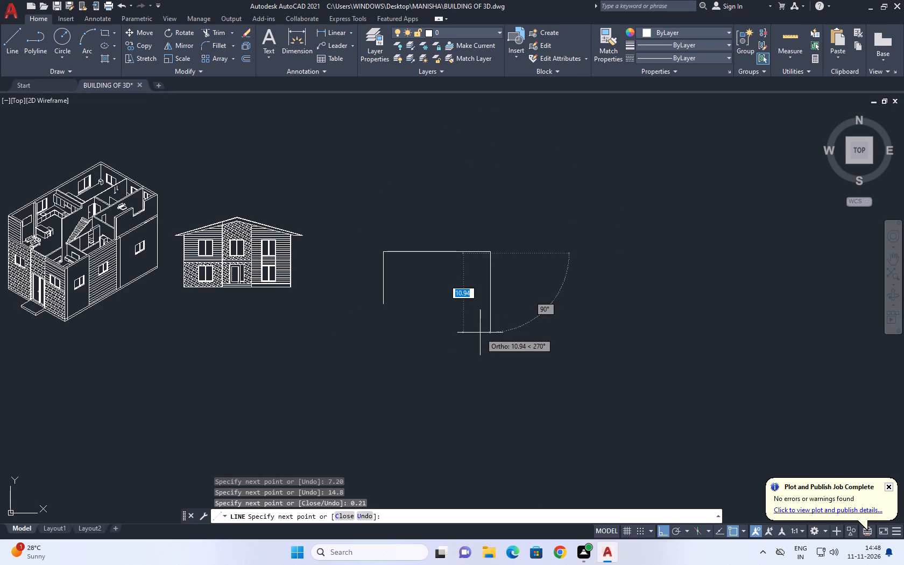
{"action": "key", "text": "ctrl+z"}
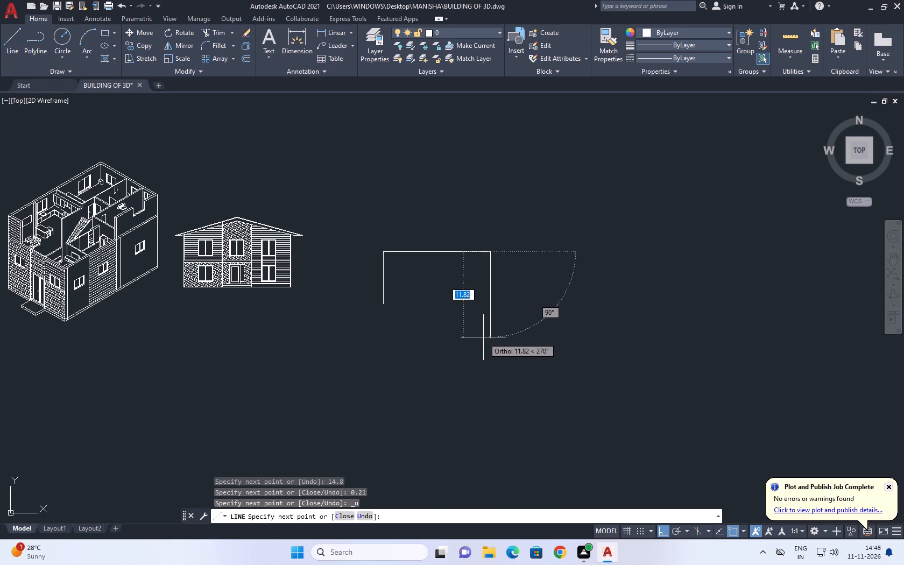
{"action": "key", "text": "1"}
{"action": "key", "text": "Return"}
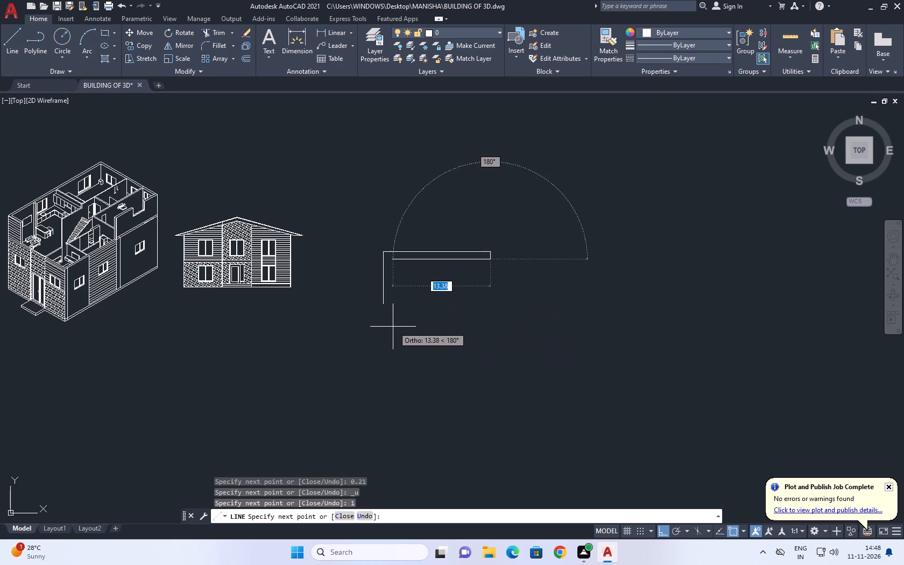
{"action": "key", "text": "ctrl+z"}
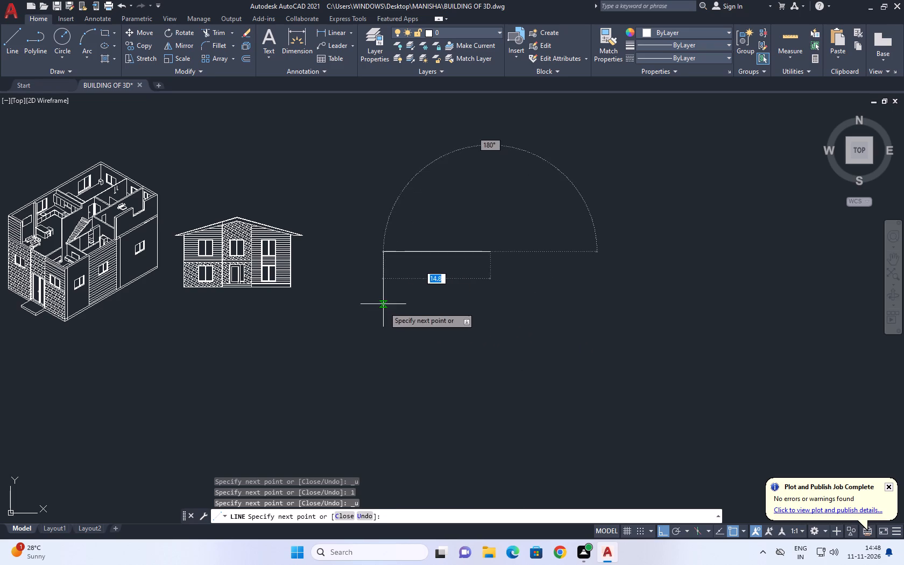
Draw the outline's right side downward from the end of the 14.8 top edge to slightly below the left side's lower end.
{"action": "left_click", "coordinate": [496, 308]}
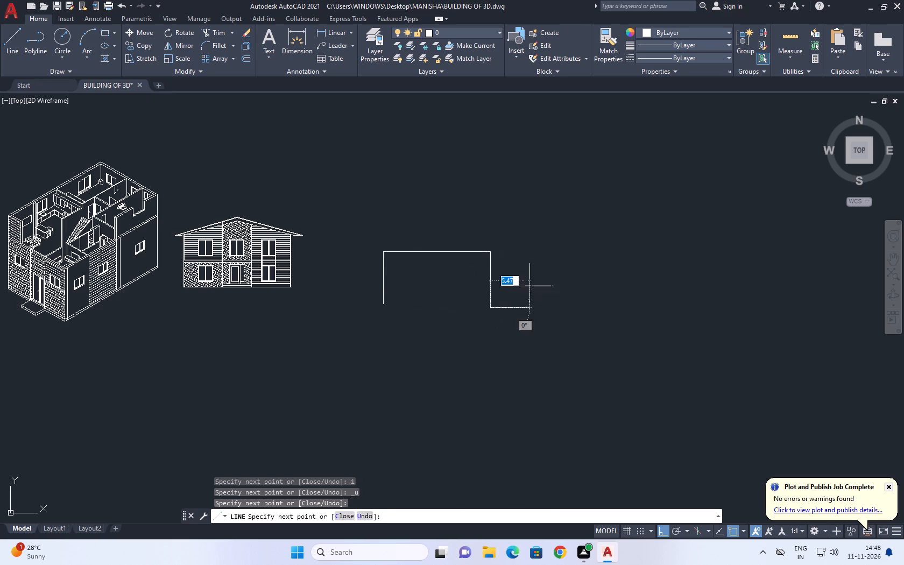
{"action": "right_click", "coordinate": [560, 262]}
{"action": "left_click", "coordinate": [566, 280]}
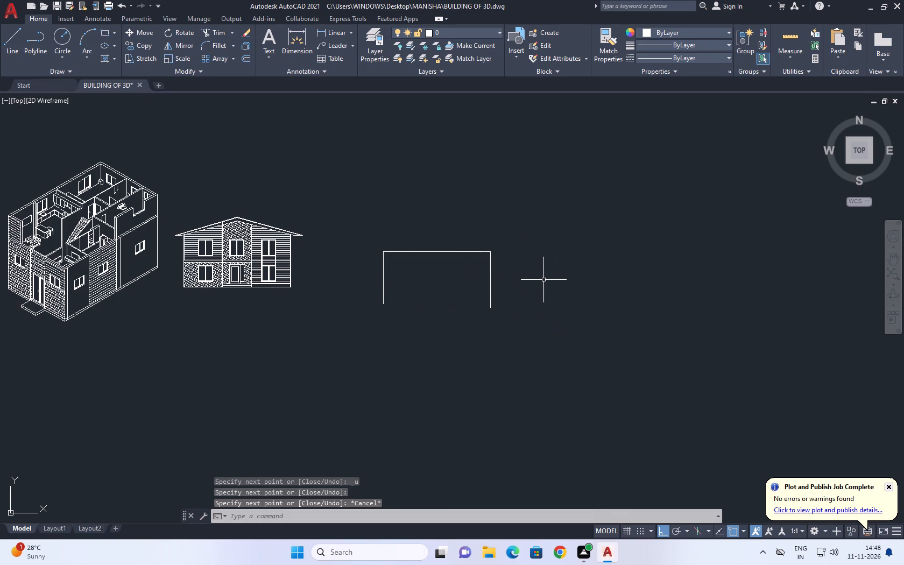
Draw a horizontal base line from the lower end of the outline's left side to just beyond its right side.
{"action": "right_click", "coordinate": [439, 281]}
{"action": "left_click", "coordinate": [477, 289]}
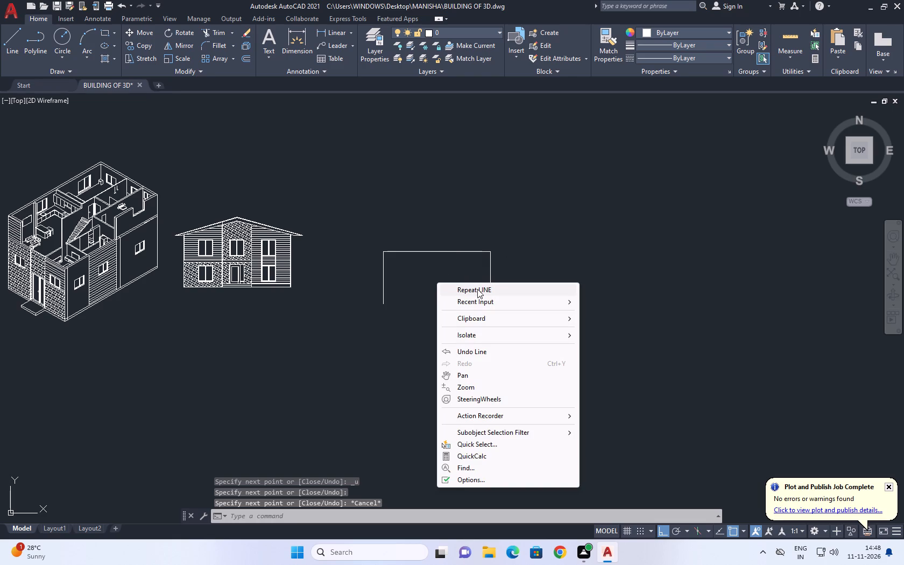
{"action": "left_click", "coordinate": [379, 307]}
{"action": "left_click", "coordinate": [509, 298]}
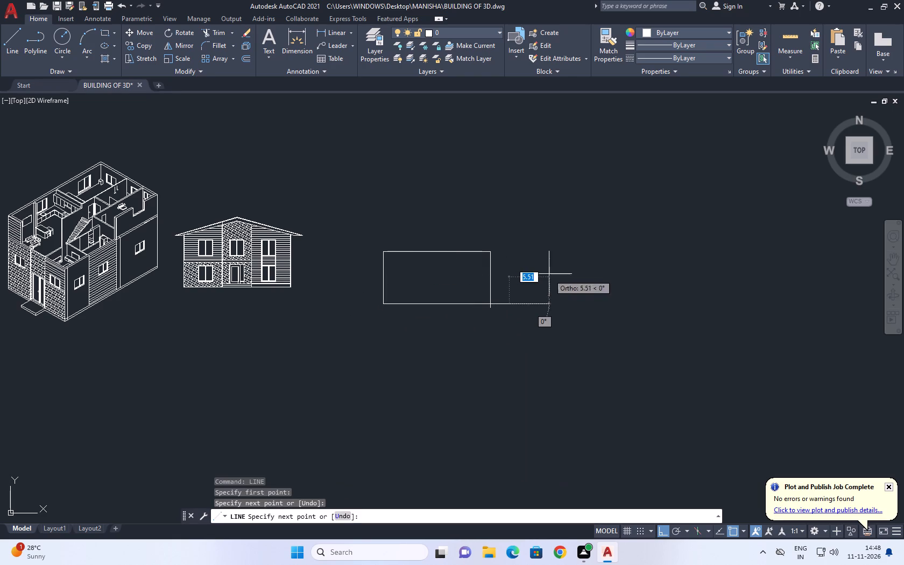
{"action": "right_click", "coordinate": [549, 273]}
{"action": "left_click", "coordinate": [583, 293]}
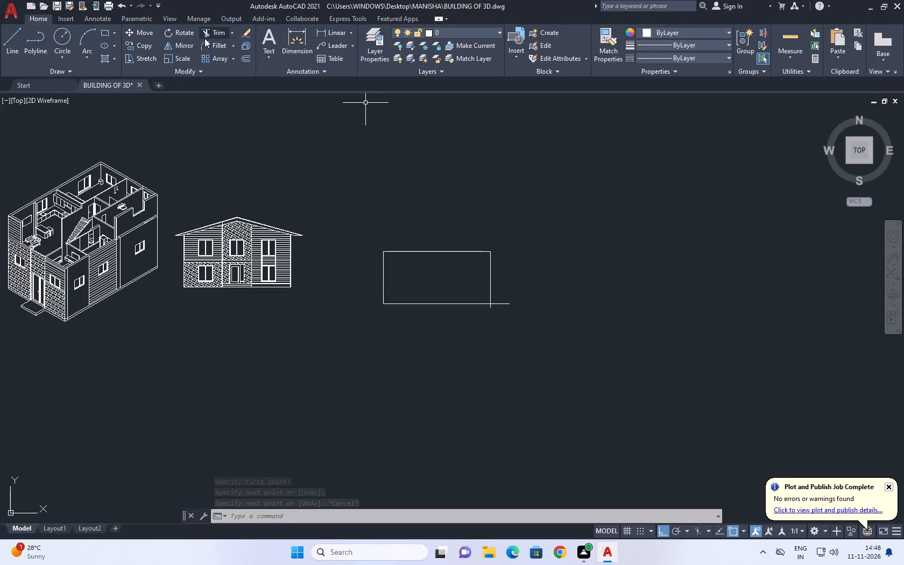
Fillet the outline's right side with the base line to clean up their overlapping lower corner.
{"action": "left_click", "coordinate": [219, 44]}
{"action": "left_click", "coordinate": [463, 302]}
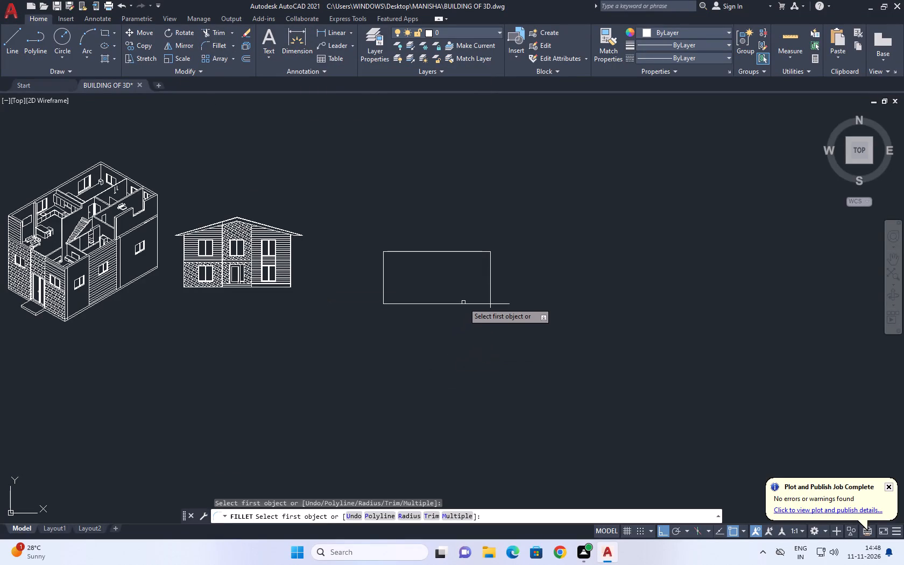
{"action": "left_click", "coordinate": [493, 284]}
{"action": "left_click", "coordinate": [490, 283]}
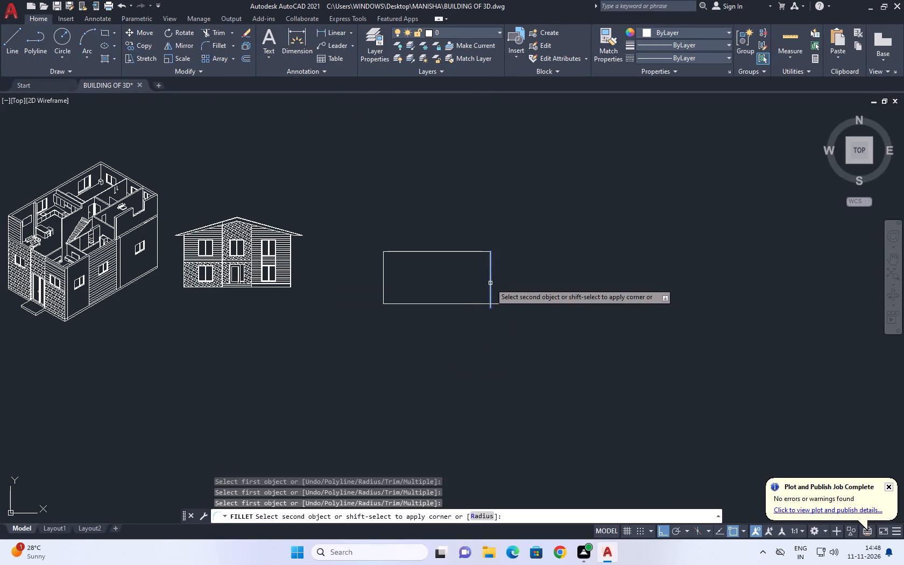
{"action": "left_click", "coordinate": [481, 304]}
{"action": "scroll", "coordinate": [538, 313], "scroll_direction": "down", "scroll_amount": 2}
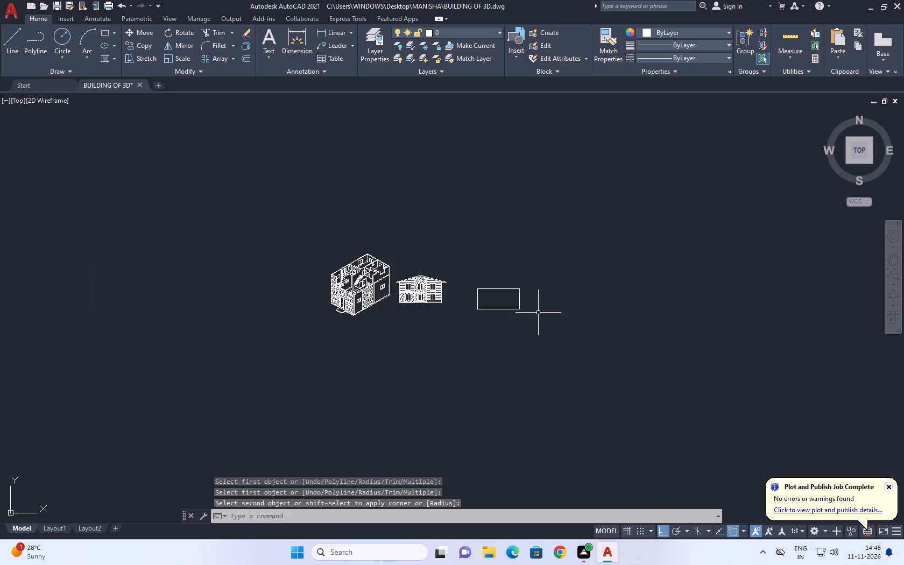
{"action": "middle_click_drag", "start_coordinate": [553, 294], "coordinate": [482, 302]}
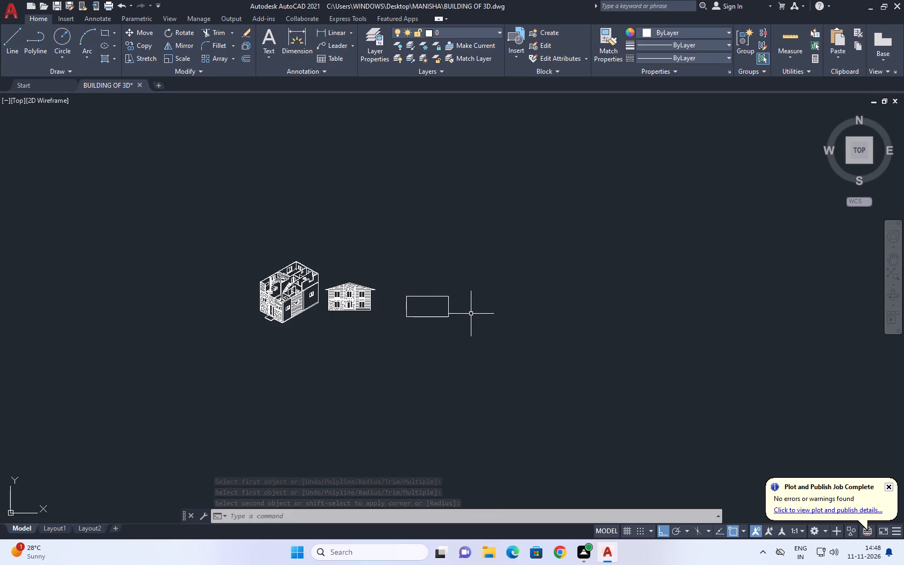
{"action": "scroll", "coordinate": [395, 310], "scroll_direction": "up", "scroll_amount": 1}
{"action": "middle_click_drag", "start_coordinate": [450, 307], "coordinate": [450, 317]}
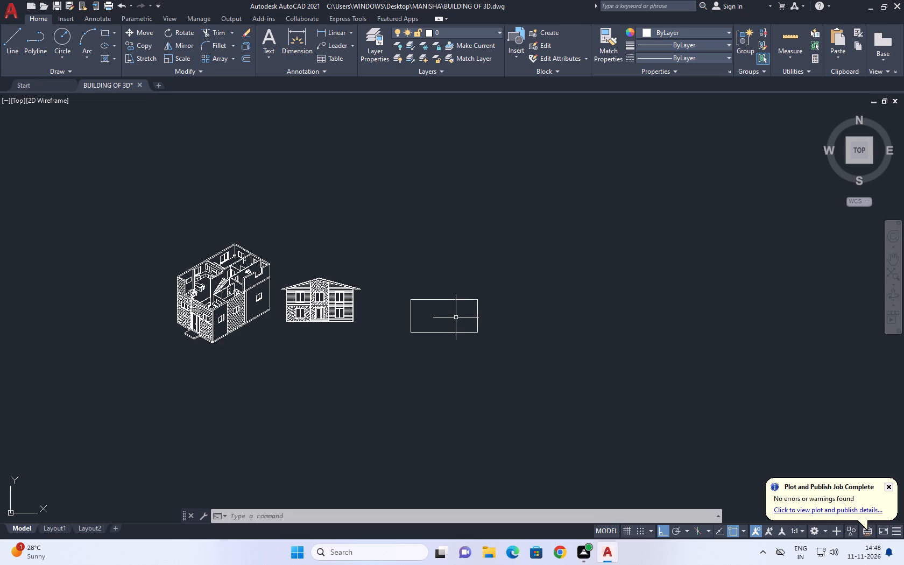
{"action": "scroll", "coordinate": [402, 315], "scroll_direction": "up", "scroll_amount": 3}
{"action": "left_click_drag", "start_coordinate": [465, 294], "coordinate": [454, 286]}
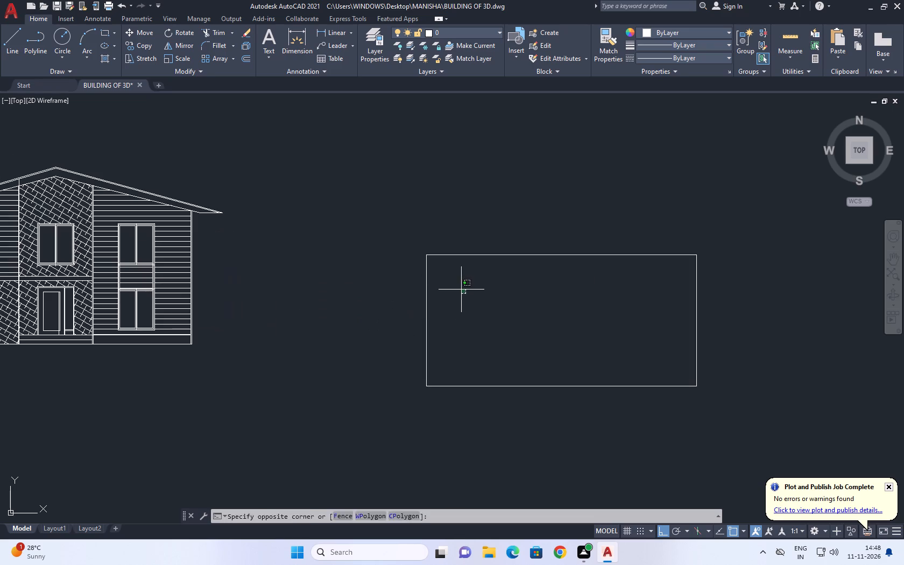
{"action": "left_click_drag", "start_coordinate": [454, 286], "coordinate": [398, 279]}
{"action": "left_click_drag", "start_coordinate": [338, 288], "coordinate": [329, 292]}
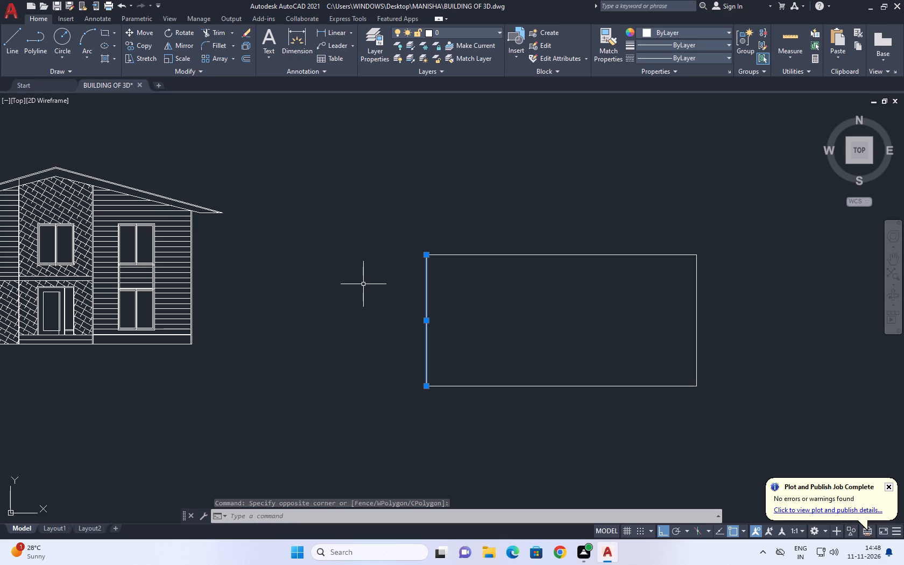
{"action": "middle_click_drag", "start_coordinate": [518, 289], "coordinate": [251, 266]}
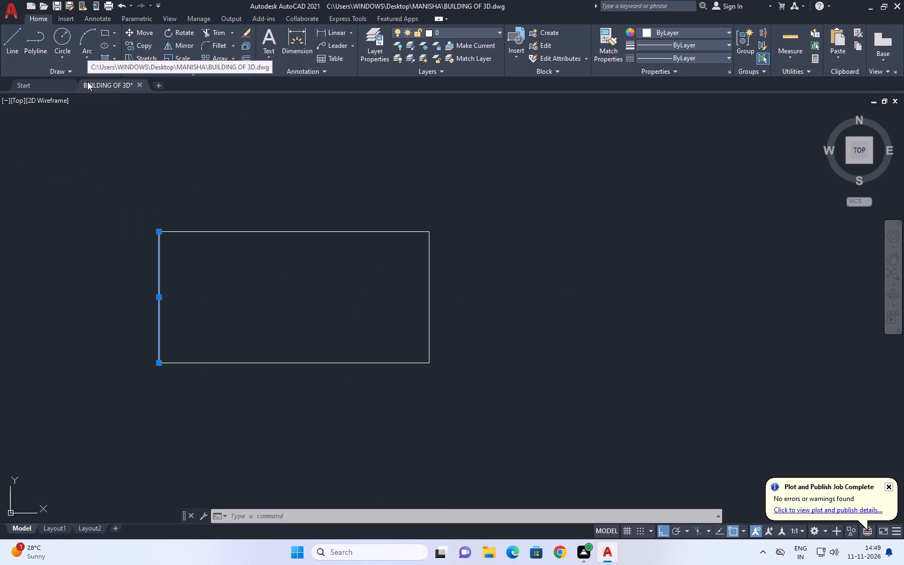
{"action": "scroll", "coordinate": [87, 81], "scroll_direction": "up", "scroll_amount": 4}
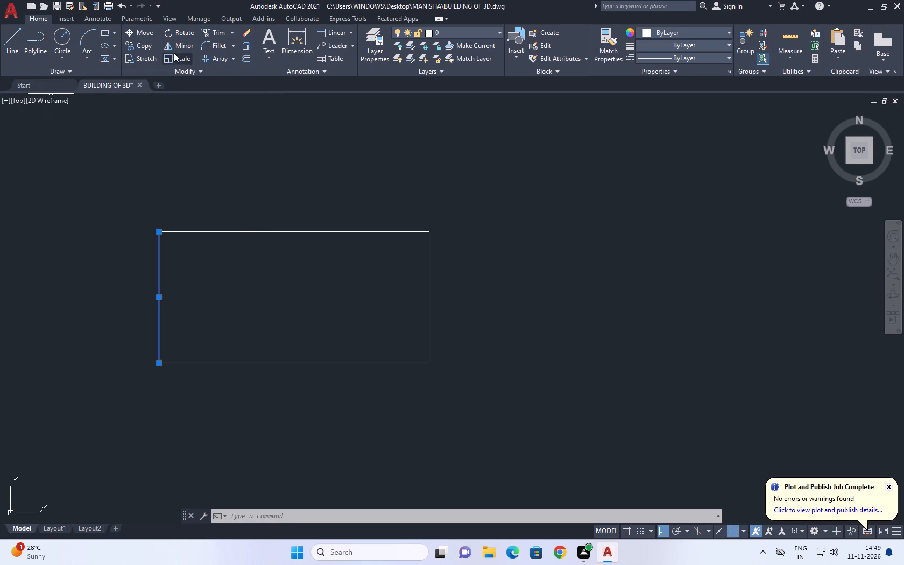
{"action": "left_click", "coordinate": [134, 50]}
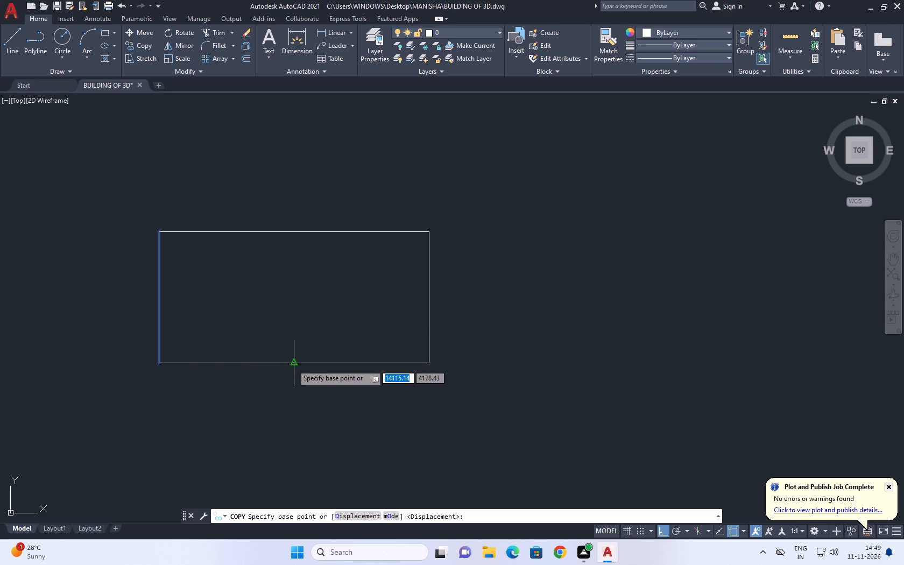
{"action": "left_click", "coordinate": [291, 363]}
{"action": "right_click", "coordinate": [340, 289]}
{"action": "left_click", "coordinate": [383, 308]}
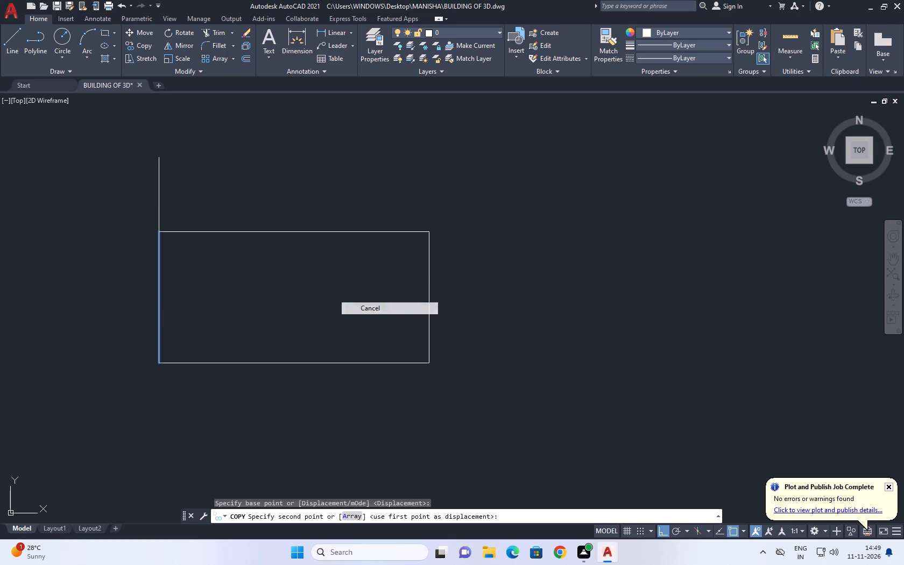
Try to move the outline's left side from its lower endpoint toward the middle of the base line.
{"action": "left_click", "coordinate": [159, 262]}
{"action": "middle_click_drag", "start_coordinate": [454, 296], "coordinate": [450, 296]}
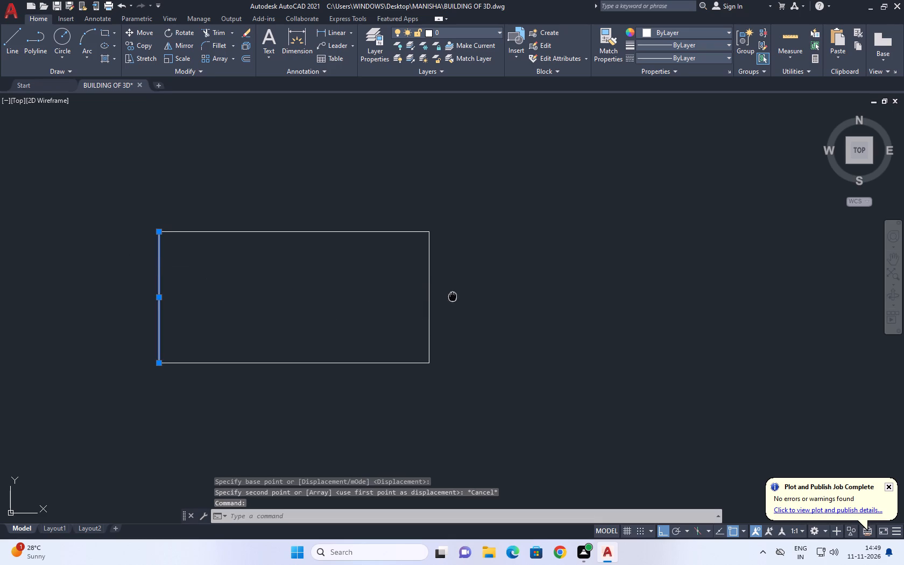
{"action": "middle_click_drag", "start_coordinate": [450, 296], "coordinate": [421, 295]}
{"action": "left_click", "coordinate": [135, 31]}
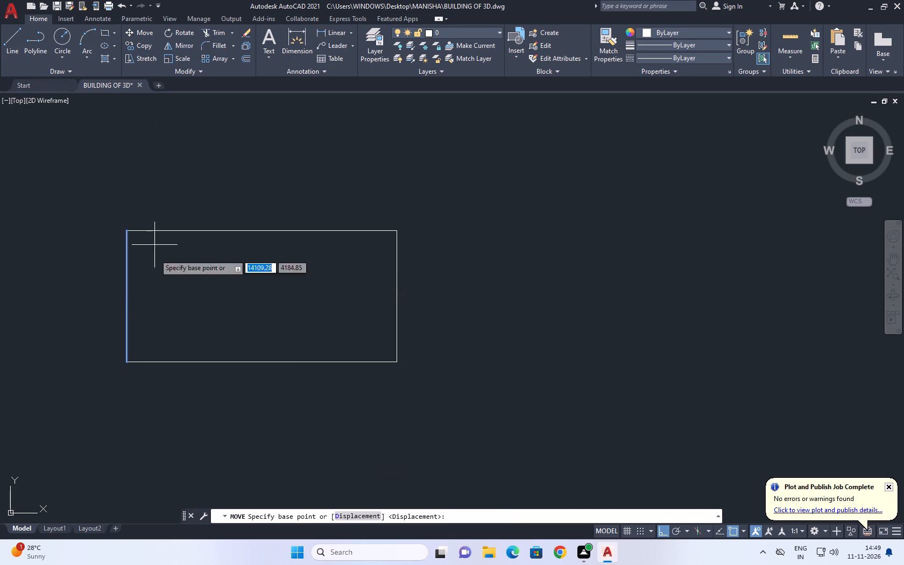
{"action": "left_click", "coordinate": [127, 361]}
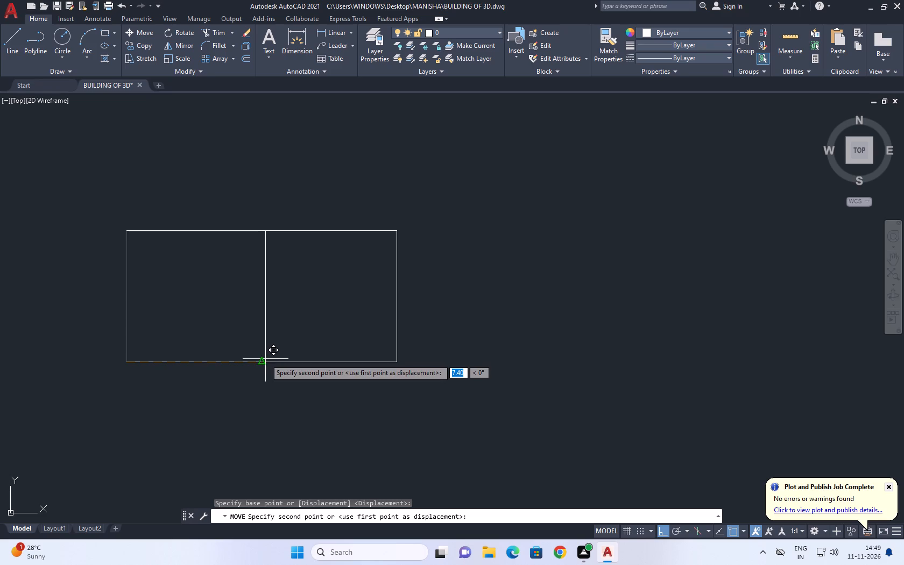
{"action": "right_click", "coordinate": [277, 316]}
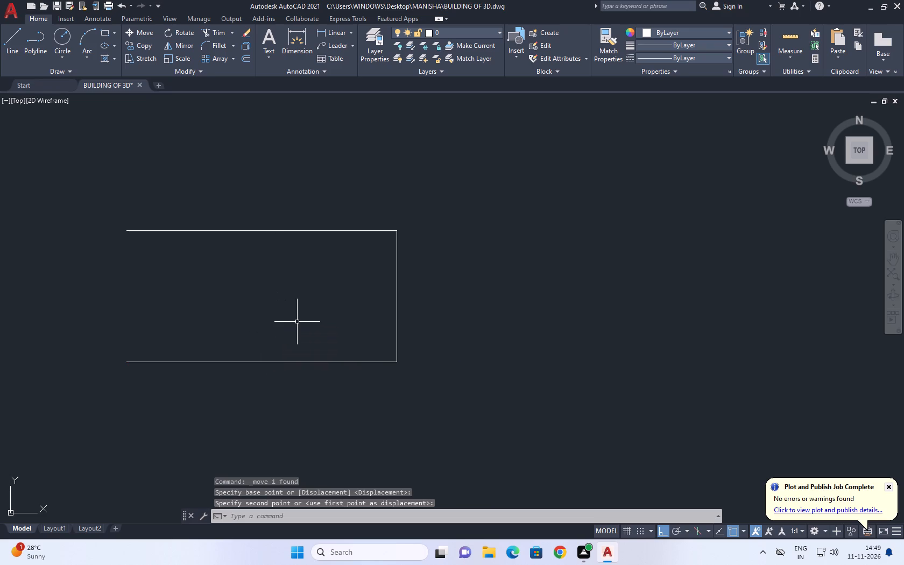
Copy the outline's right side from its lower corner to the midpoint of the base line, 7.40 away.
{"action": "scroll", "coordinate": [297, 322], "scroll_direction": "up", "scroll_amount": 1}
{"action": "left_click", "coordinate": [479, 246]}
{"action": "left_click_drag", "start_coordinate": [420, 251], "coordinate": [394, 252]}
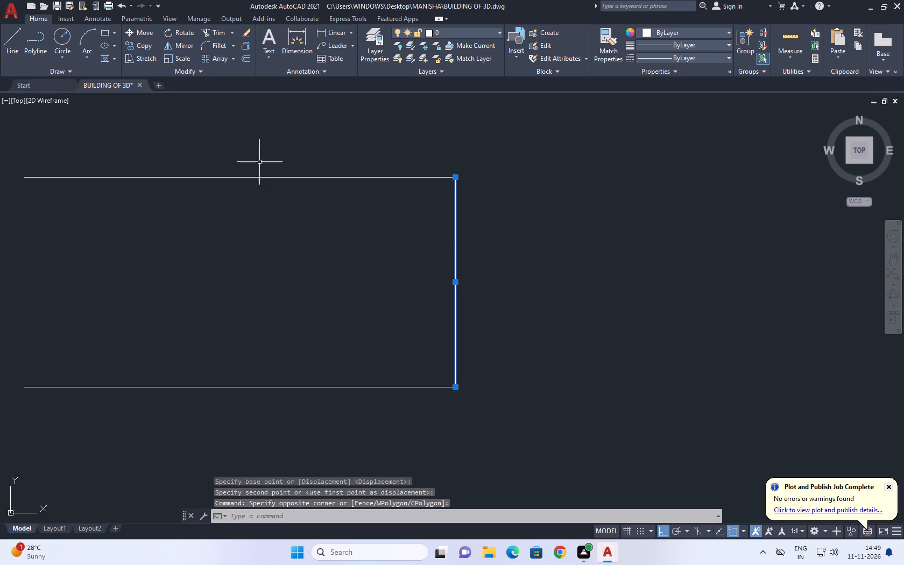
{"action": "left_click", "coordinate": [149, 40]}
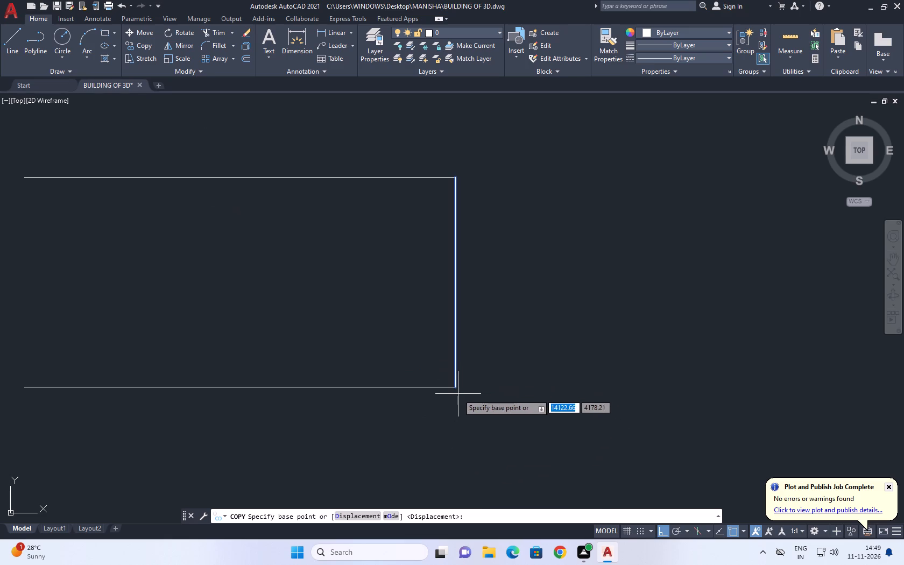
{"action": "left_click", "coordinate": [454, 392]}
{"action": "scroll", "coordinate": [454, 392], "scroll_direction": "down", "scroll_amount": 2}
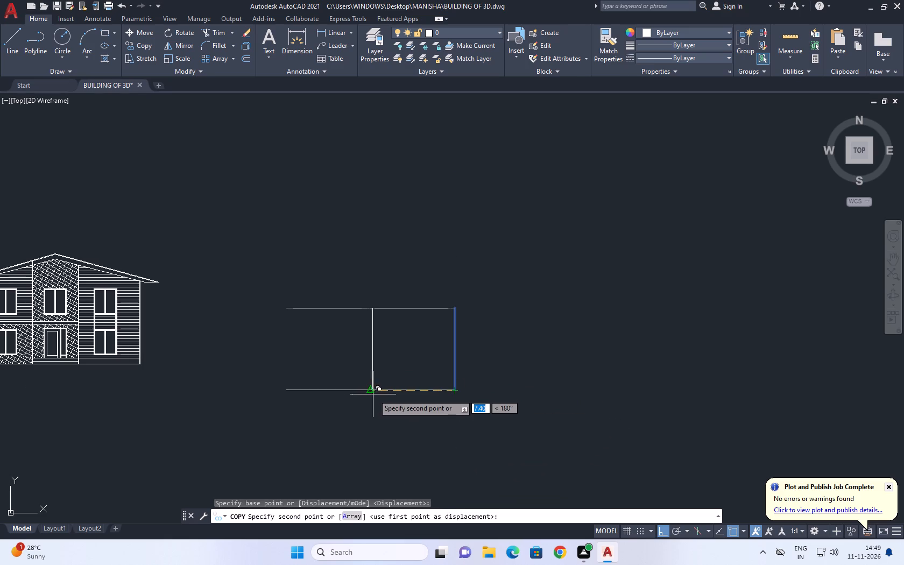
{"action": "left_click", "coordinate": [372, 392]}
{"action": "right_click", "coordinate": [415, 380]}
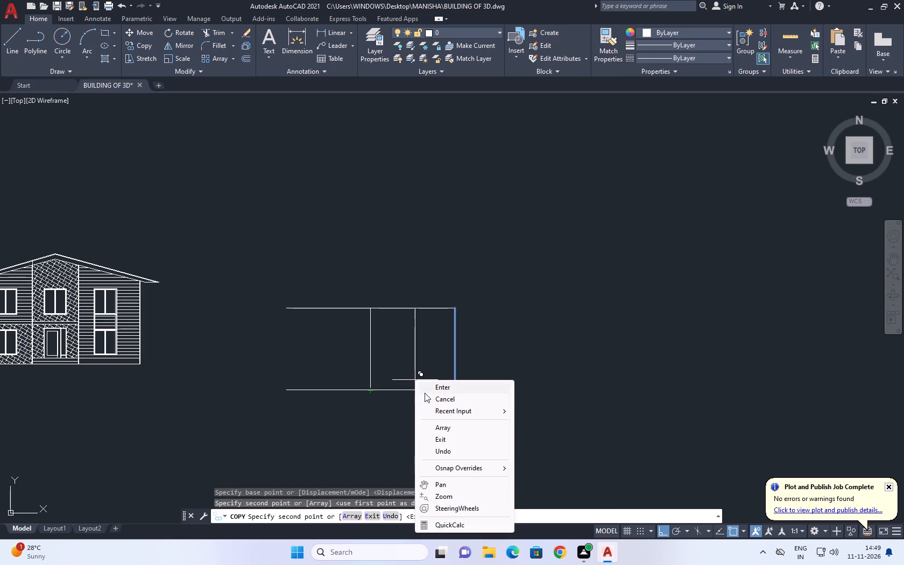
{"action": "left_click", "coordinate": [439, 398]}
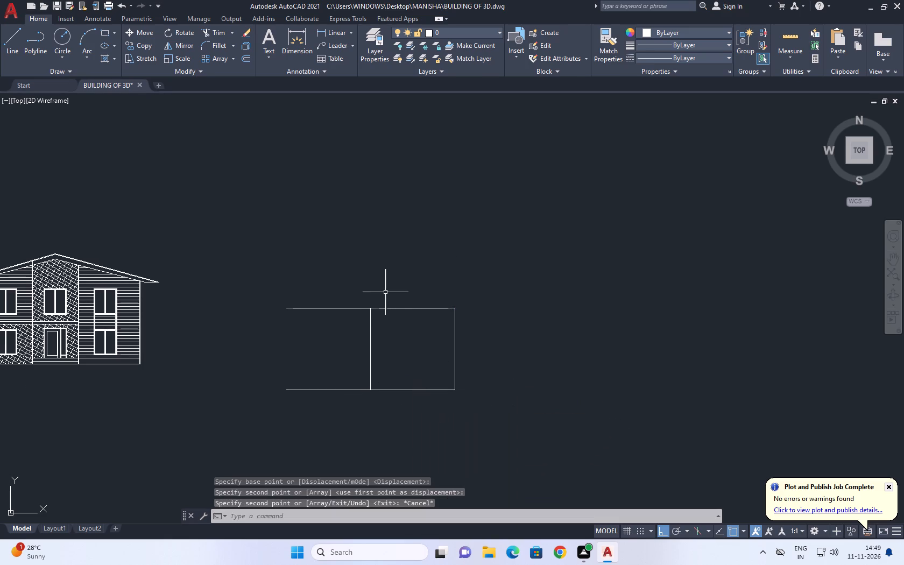
Copy the outline's base line 0.25 upward.
{"action": "middle_click_drag", "start_coordinate": [386, 293], "coordinate": [386, 312]}
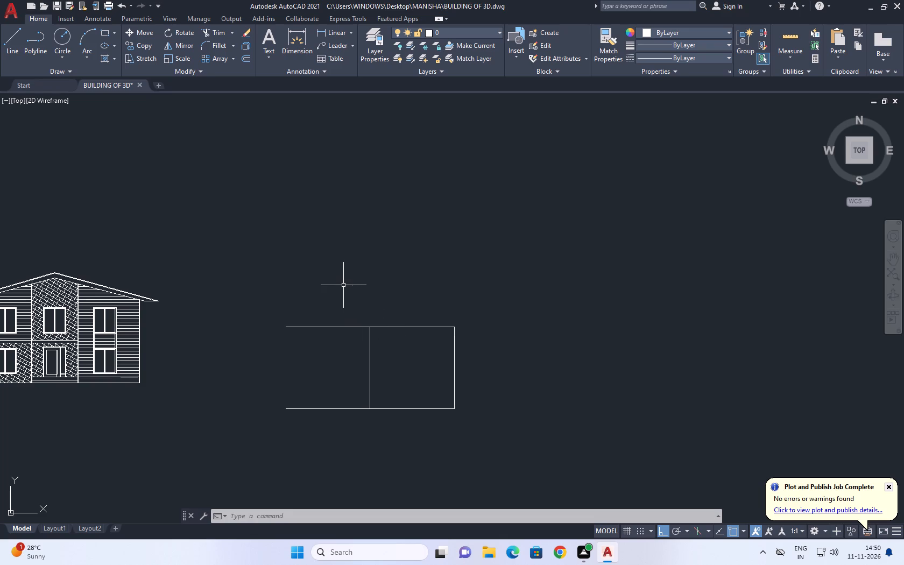
{"action": "middle_click_drag", "start_coordinate": [386, 307], "coordinate": [222, 355]}
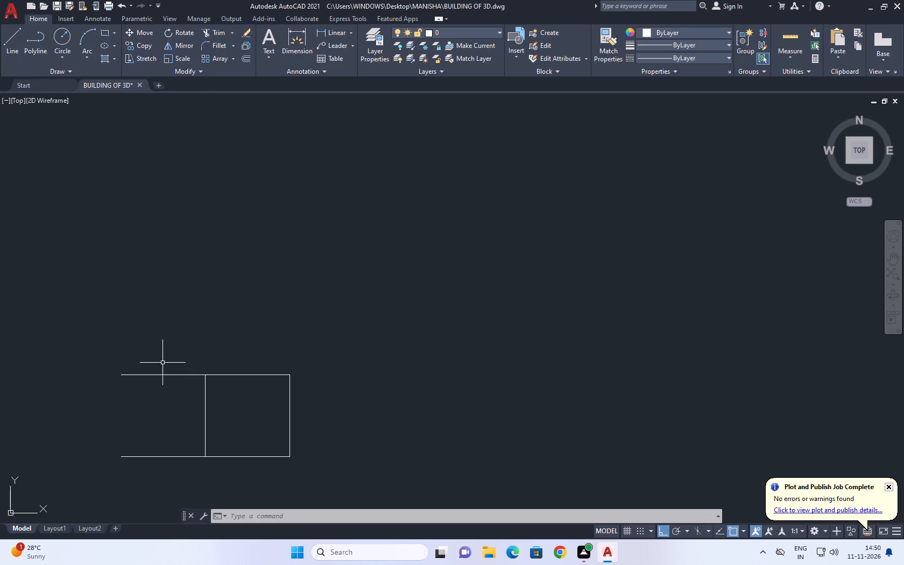
{"action": "middle_click_drag", "start_coordinate": [267, 429], "coordinate": [293, 343]}
{"action": "middle_click_drag", "start_coordinate": [150, 394], "coordinate": [186, 390]}
{"action": "scroll", "coordinate": [186, 389], "scroll_direction": "up", "scroll_amount": 1}
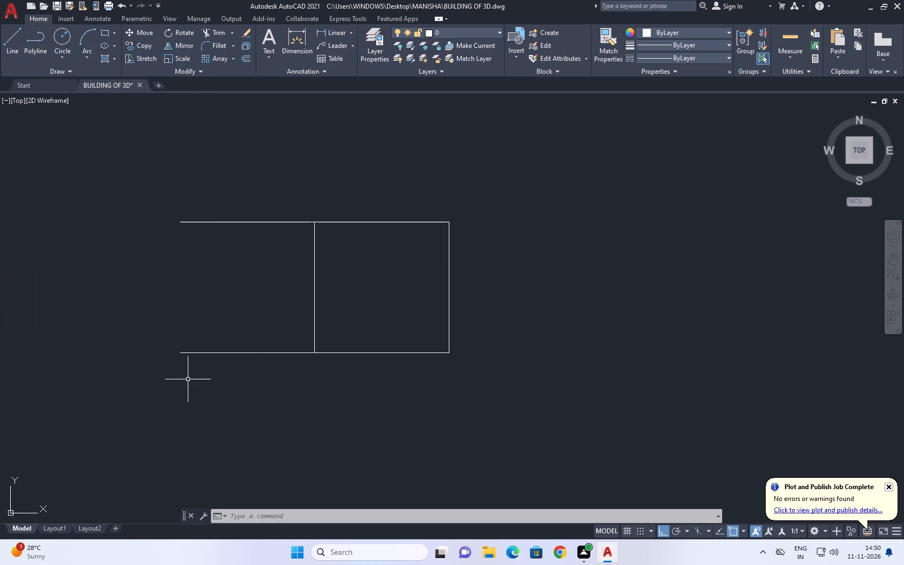
{"action": "left_click", "coordinate": [412, 345]}
{"action": "left_click_drag", "start_coordinate": [384, 367], "coordinate": [376, 367]}
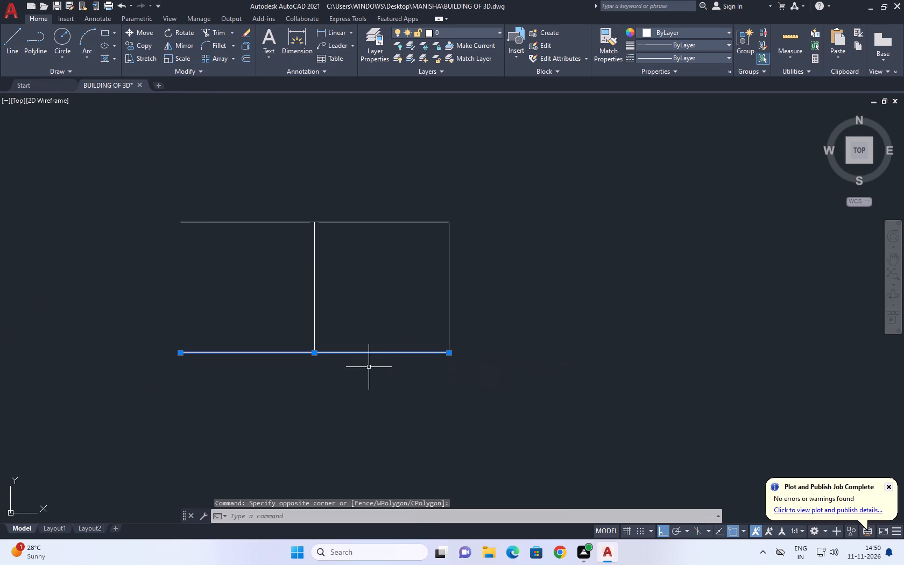
{"action": "left_click", "coordinate": [146, 51]}
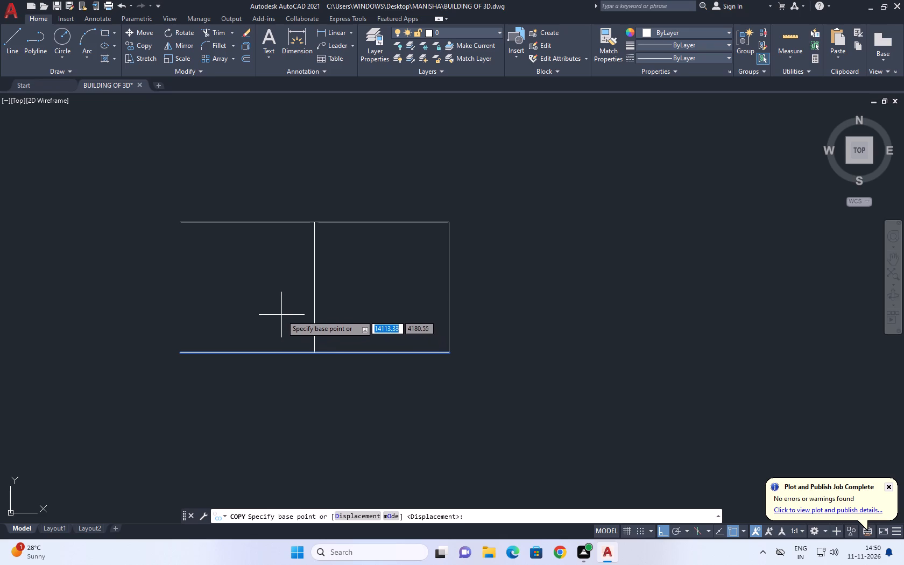
{"action": "scroll", "coordinate": [274, 337], "scroll_direction": "up", "scroll_amount": 1}
{"action": "left_click", "coordinate": [285, 359]}
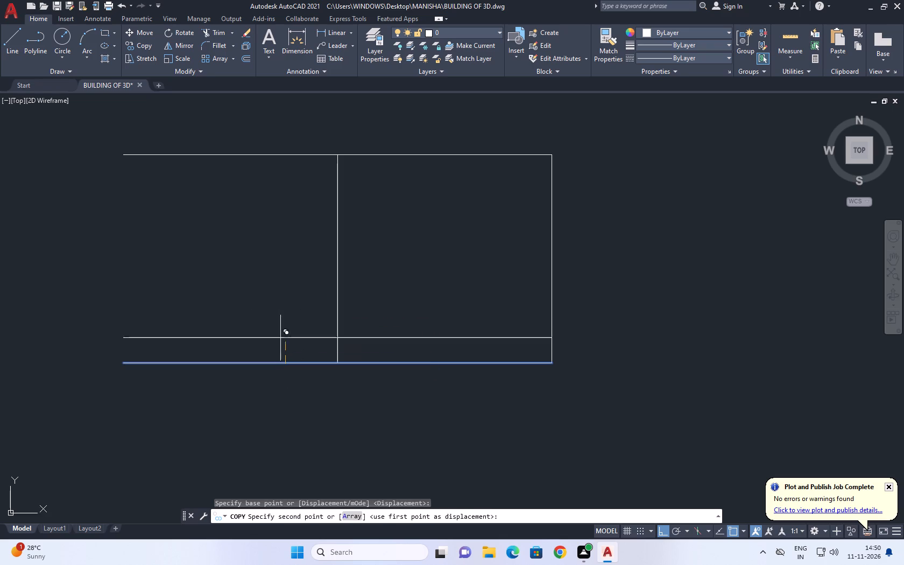
{"action": "type", "text": "0.25"}
{"action": "key", "text": "Return"}
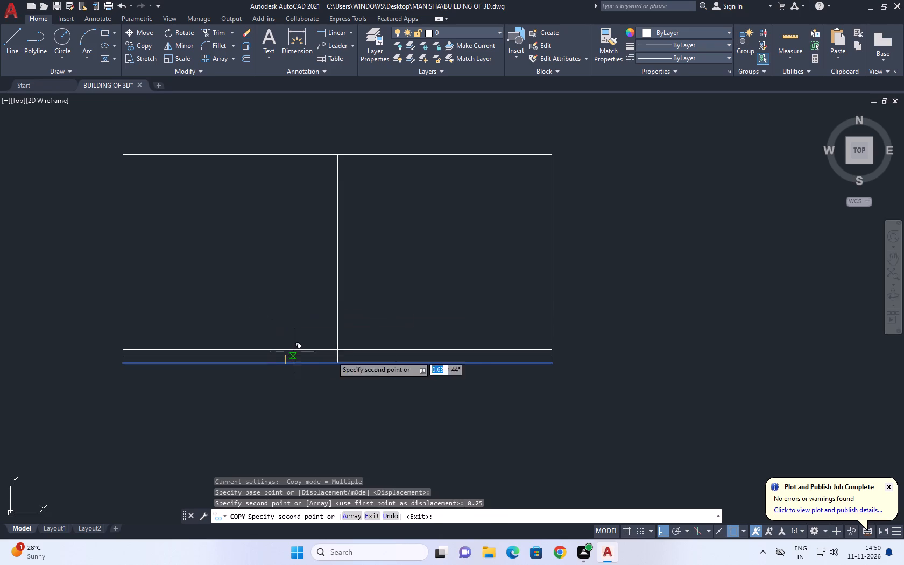
{"action": "right_click_drag", "start_coordinate": [316, 339], "coordinate": [308, 336]}
{"action": "left_click", "coordinate": [340, 355]}
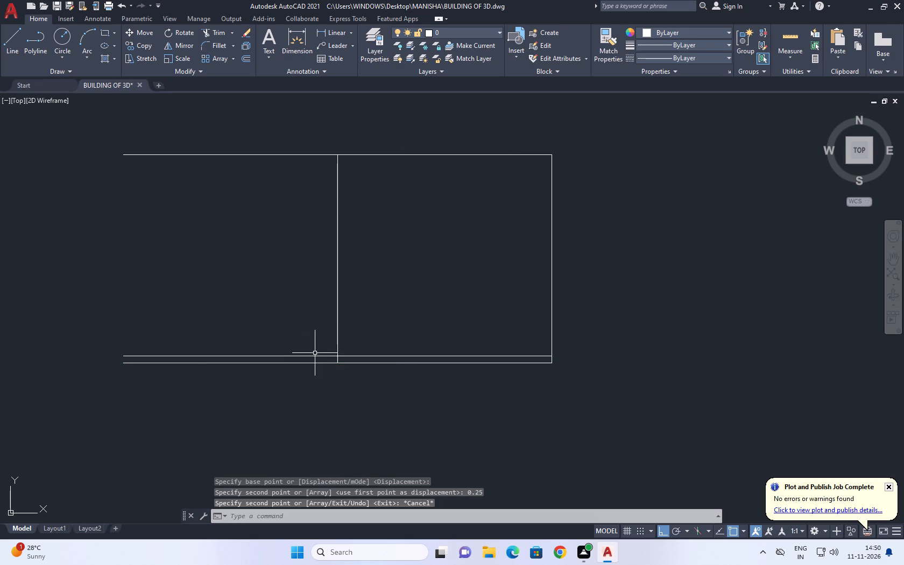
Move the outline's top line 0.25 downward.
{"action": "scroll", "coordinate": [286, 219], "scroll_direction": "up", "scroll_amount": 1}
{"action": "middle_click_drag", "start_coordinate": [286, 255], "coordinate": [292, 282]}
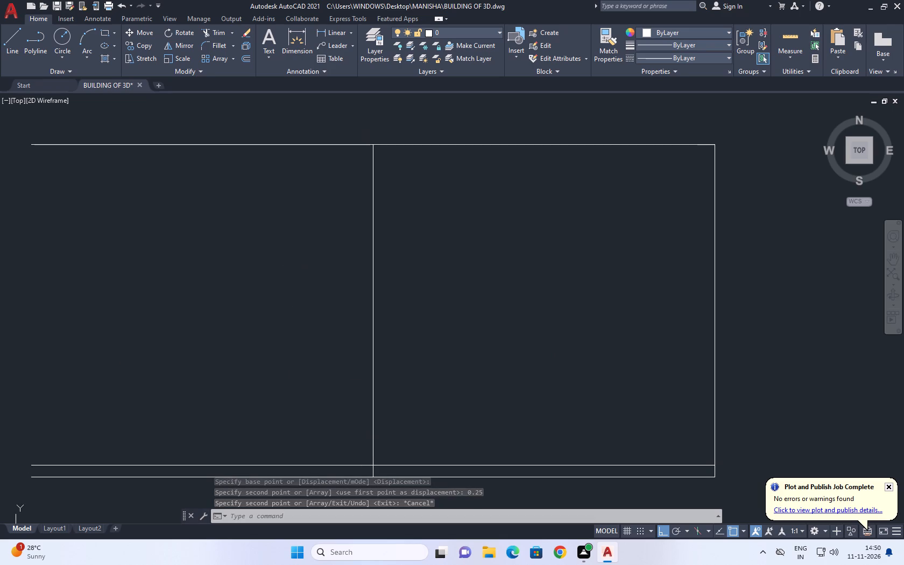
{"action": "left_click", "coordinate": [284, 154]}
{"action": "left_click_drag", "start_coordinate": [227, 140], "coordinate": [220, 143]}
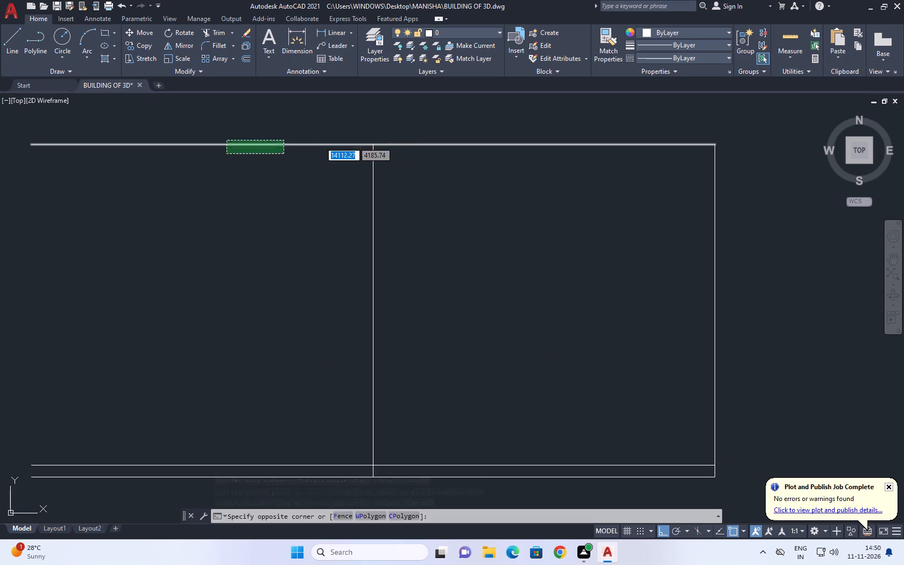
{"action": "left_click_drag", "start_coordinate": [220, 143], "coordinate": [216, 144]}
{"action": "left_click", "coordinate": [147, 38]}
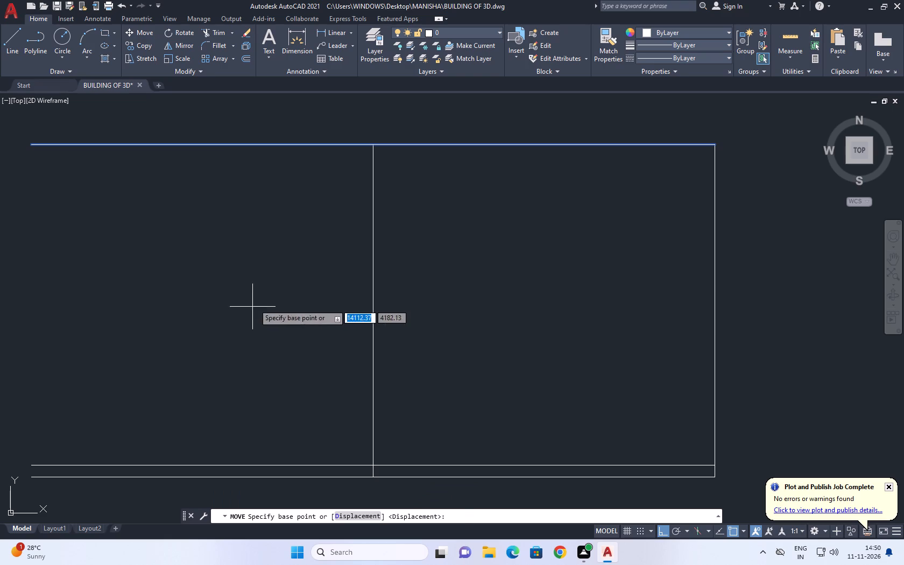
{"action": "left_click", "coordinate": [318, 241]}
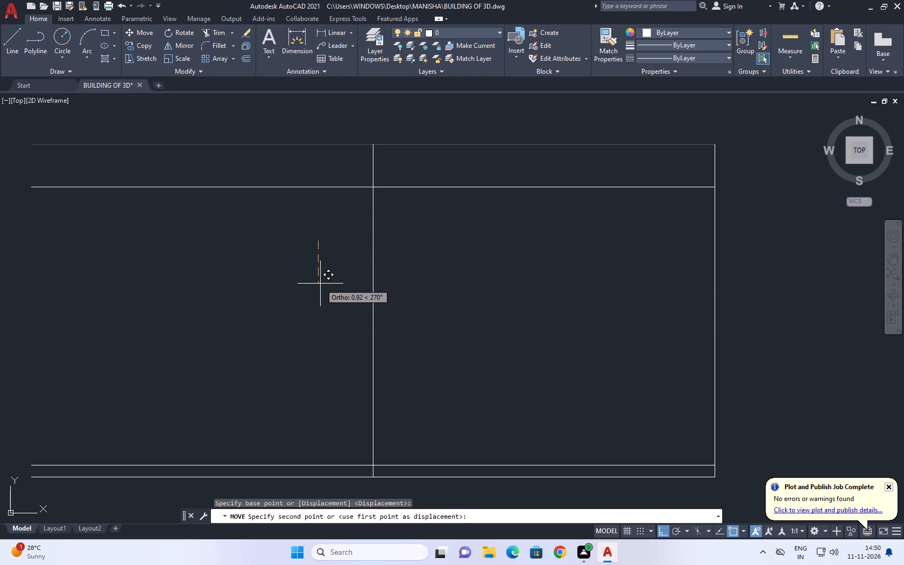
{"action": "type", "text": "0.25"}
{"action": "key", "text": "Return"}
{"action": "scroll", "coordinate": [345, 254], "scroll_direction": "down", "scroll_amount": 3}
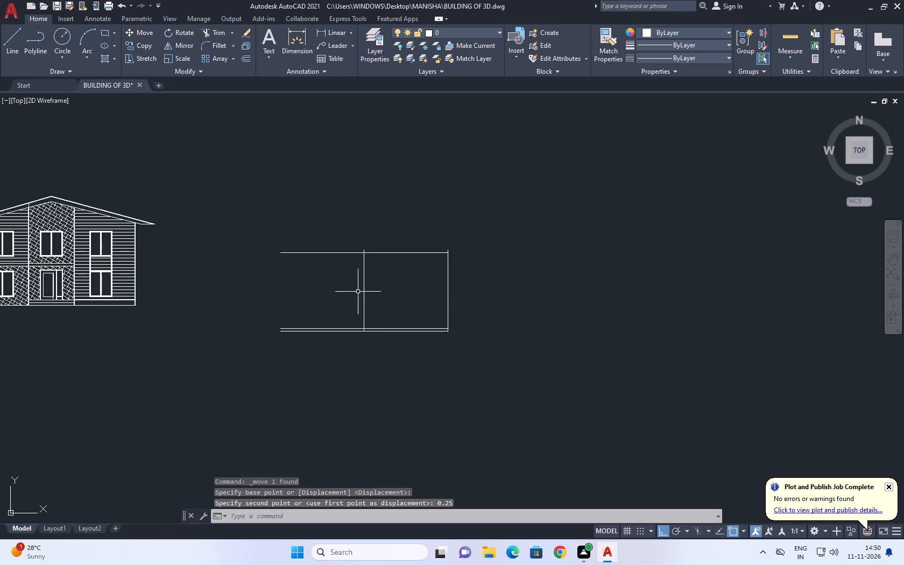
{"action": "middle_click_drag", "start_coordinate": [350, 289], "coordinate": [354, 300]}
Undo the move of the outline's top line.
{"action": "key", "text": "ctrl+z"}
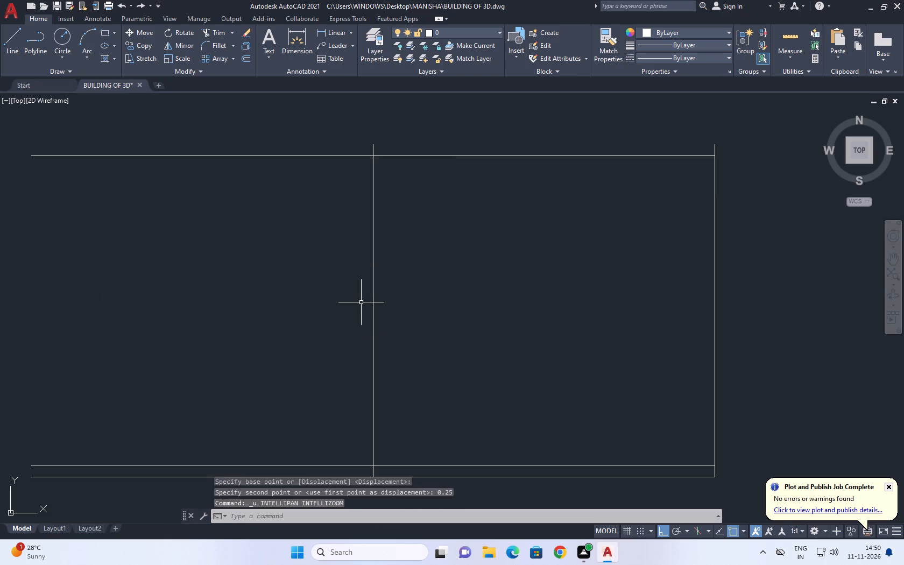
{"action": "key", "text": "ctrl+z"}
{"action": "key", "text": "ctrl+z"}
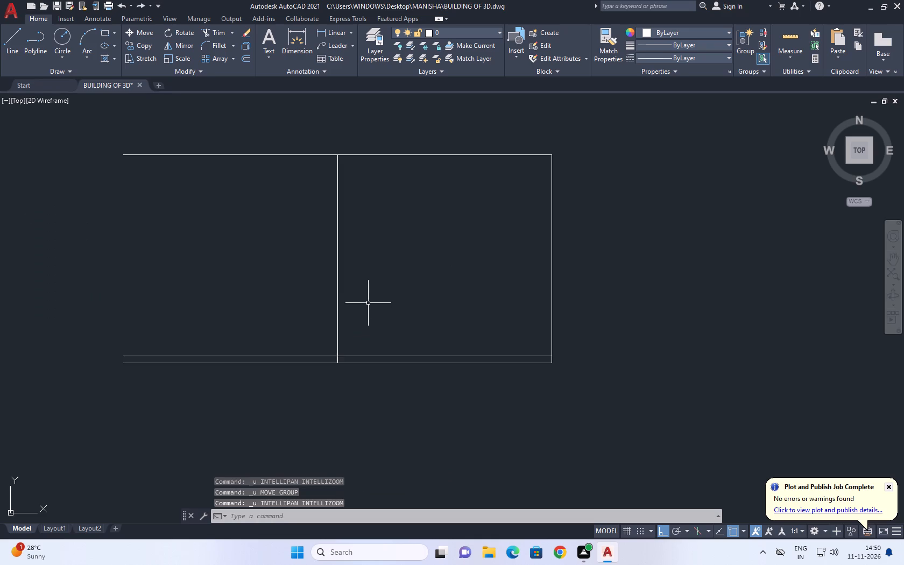
Erase the vertical centre line of the new elevation.
{"action": "middle_click_drag", "start_coordinate": [368, 303], "coordinate": [362, 313]}
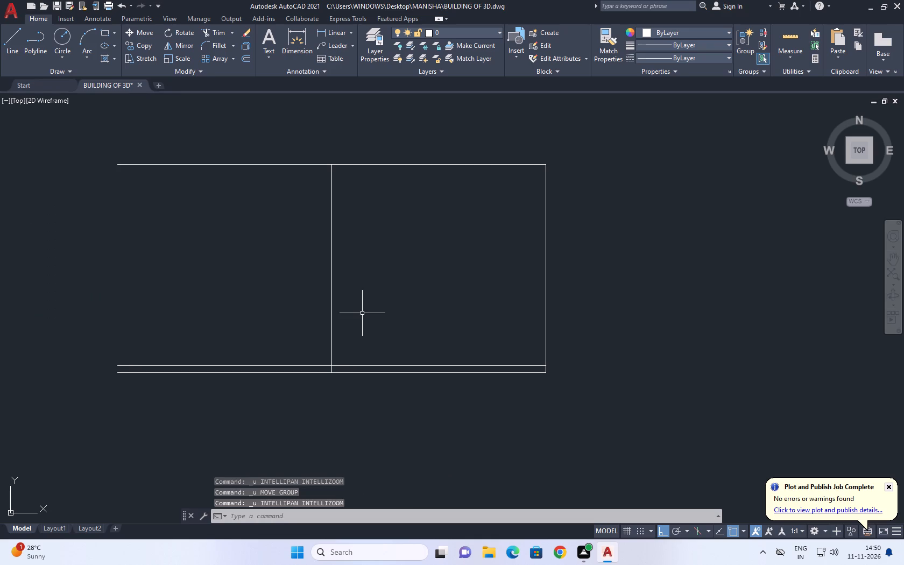
{"action": "scroll", "coordinate": [351, 305], "scroll_direction": "up", "scroll_amount": 1}
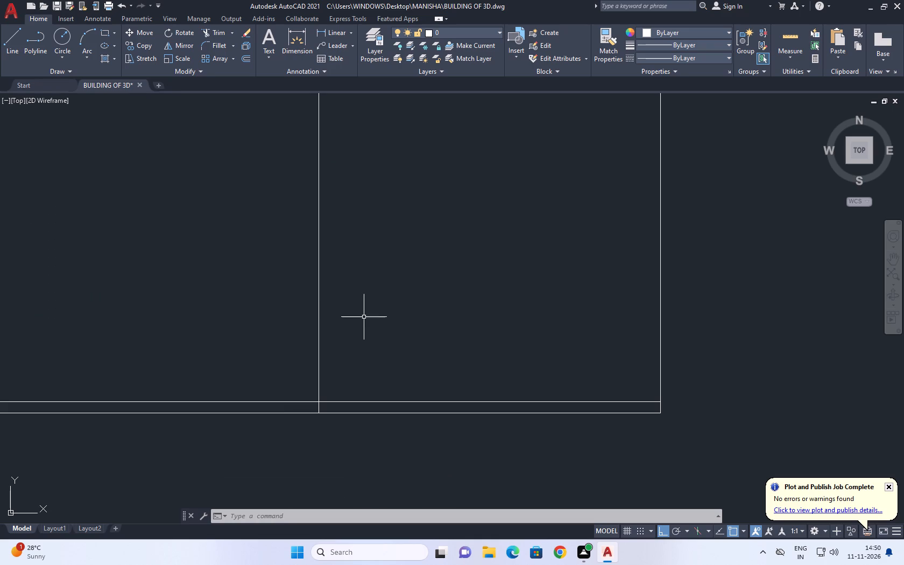
{"action": "scroll", "coordinate": [378, 315], "scroll_direction": "down", "scroll_amount": 3}
{"action": "middle_click_drag", "start_coordinate": [406, 297], "coordinate": [413, 322]}
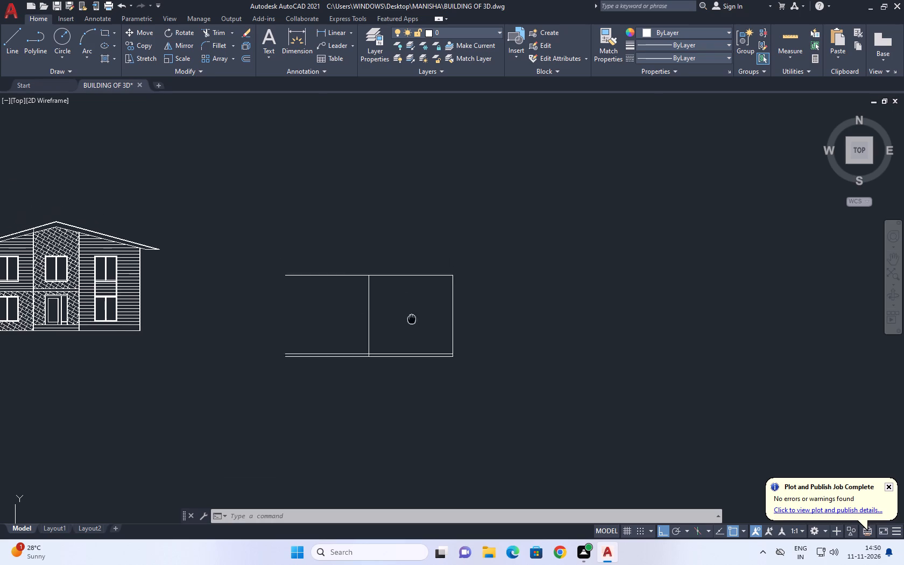
{"action": "middle_click_drag", "start_coordinate": [413, 322], "coordinate": [413, 321]}
{"action": "scroll", "coordinate": [354, 321], "scroll_direction": "up", "scroll_amount": 4}
{"action": "scroll", "coordinate": [397, 305], "scroll_direction": "up", "scroll_amount": 2}
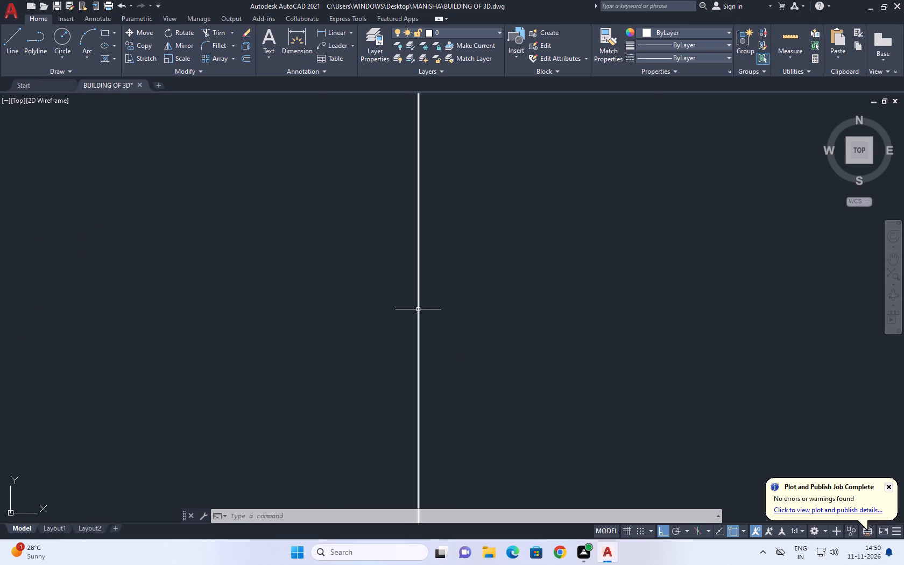
{"action": "left_click", "coordinate": [419, 309]}
{"action": "right_click", "coordinate": [433, 297]}
{"action": "left_click", "coordinate": [484, 93]}
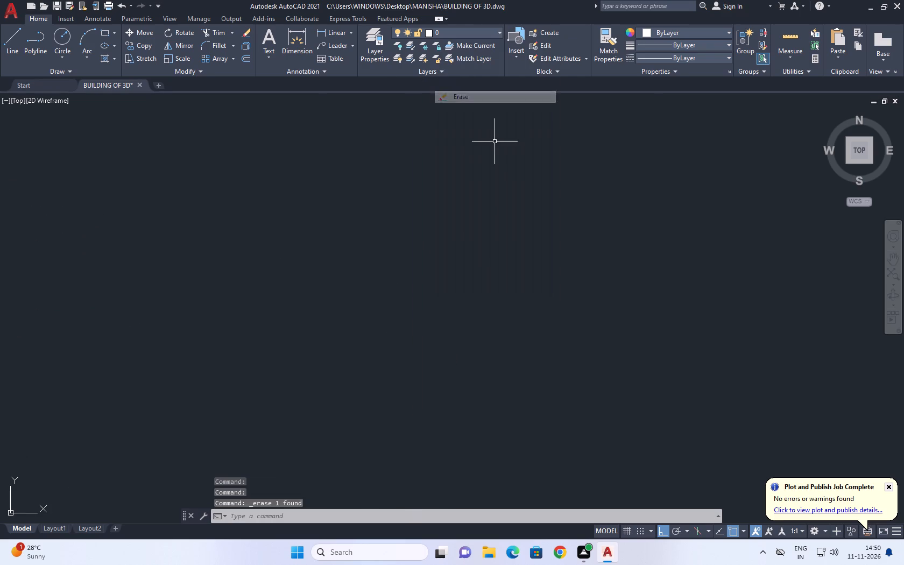
Draw a vertical line from the midpoint of the outline's top line down past the base line.
{"action": "scroll", "coordinate": [485, 310], "scroll_direction": "down", "scroll_amount": 4}
{"action": "middle_click_drag", "start_coordinate": [592, 327], "coordinate": [596, 334]}
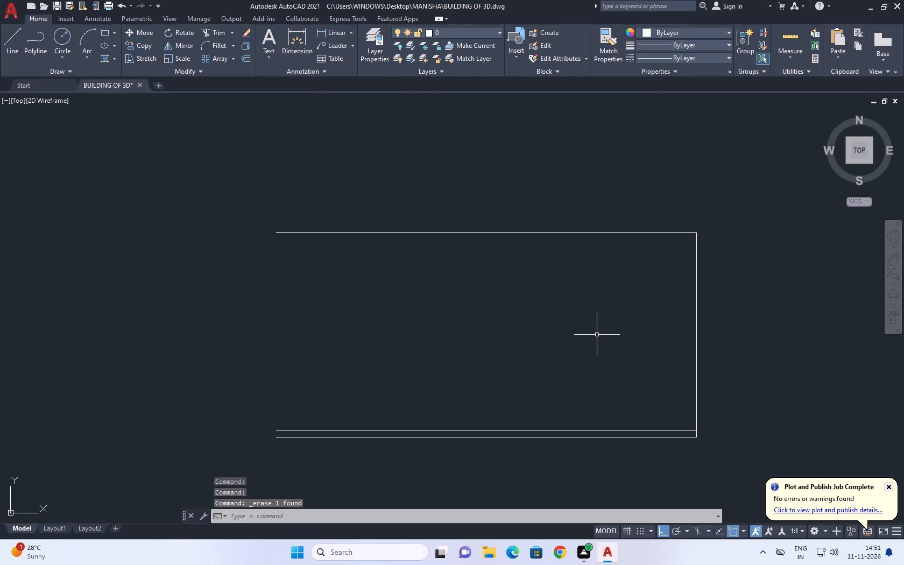
{"action": "left_click", "coordinate": [16, 40]}
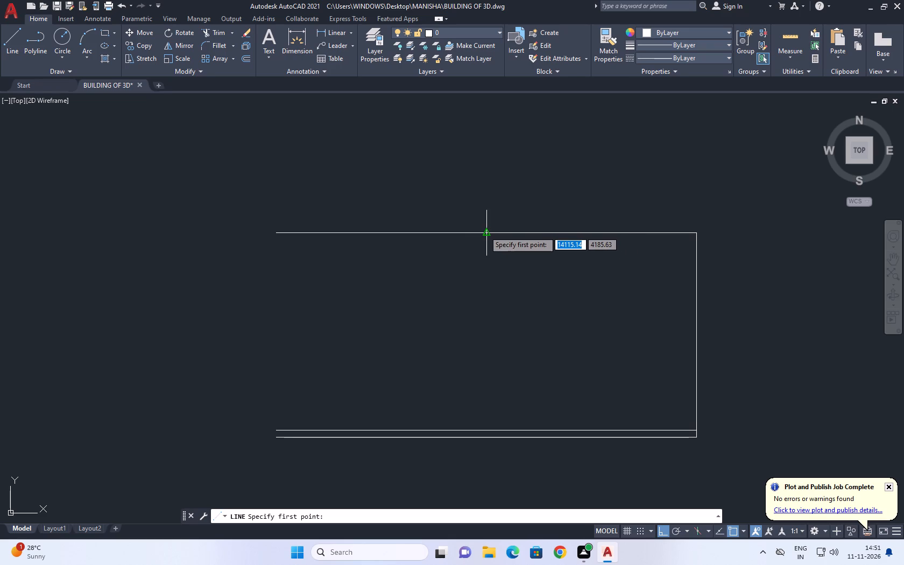
{"action": "middle_click_drag", "start_coordinate": [479, 241], "coordinate": [485, 201]}
{"action": "scroll", "coordinate": [484, 202], "scroll_direction": "up", "scroll_amount": 1}
{"action": "middle_click_drag", "start_coordinate": [512, 353], "coordinate": [503, 274]}
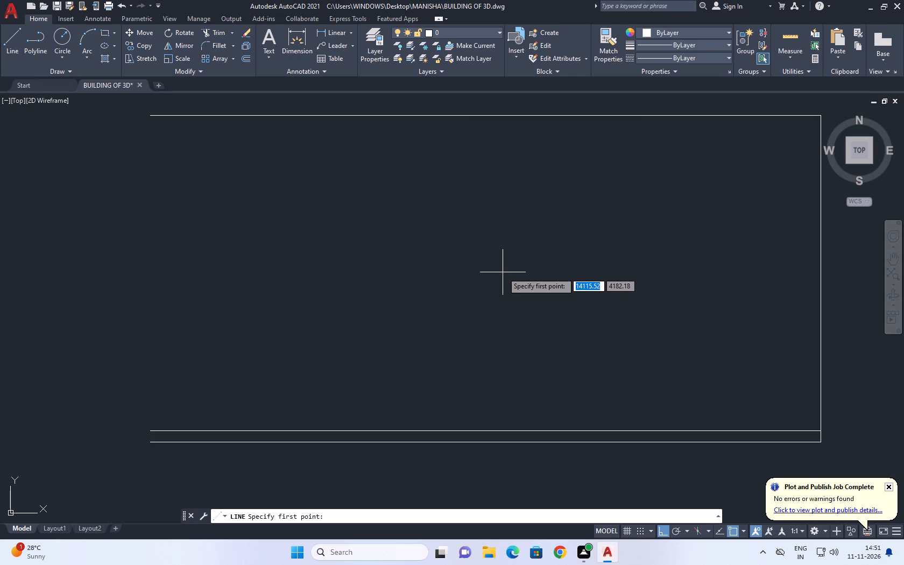
{"action": "scroll", "coordinate": [503, 273], "scroll_direction": "down", "scroll_amount": 2}
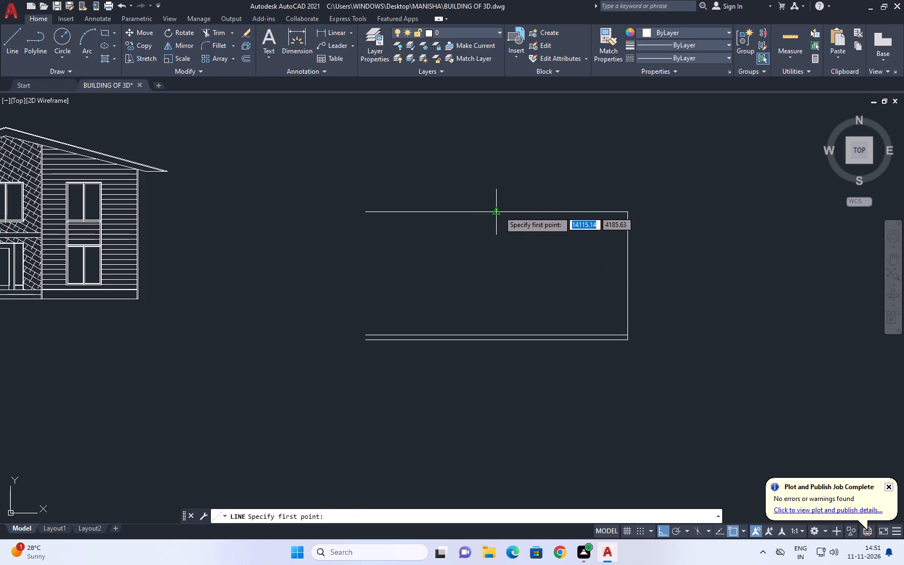
{"action": "left_click", "coordinate": [498, 211]}
{"action": "left_click", "coordinate": [495, 410]}
{"action": "right_click", "coordinate": [523, 315]}
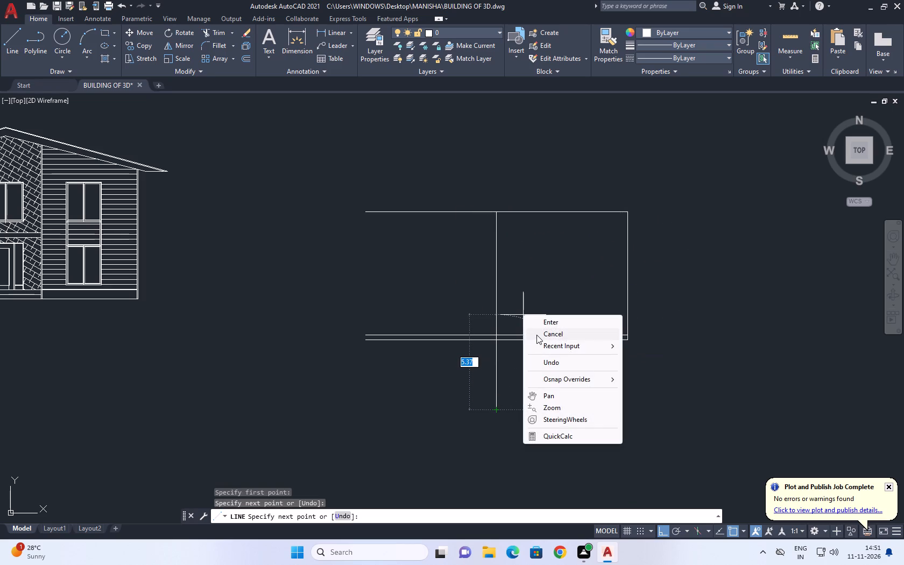
{"action": "left_click", "coordinate": [537, 335]}
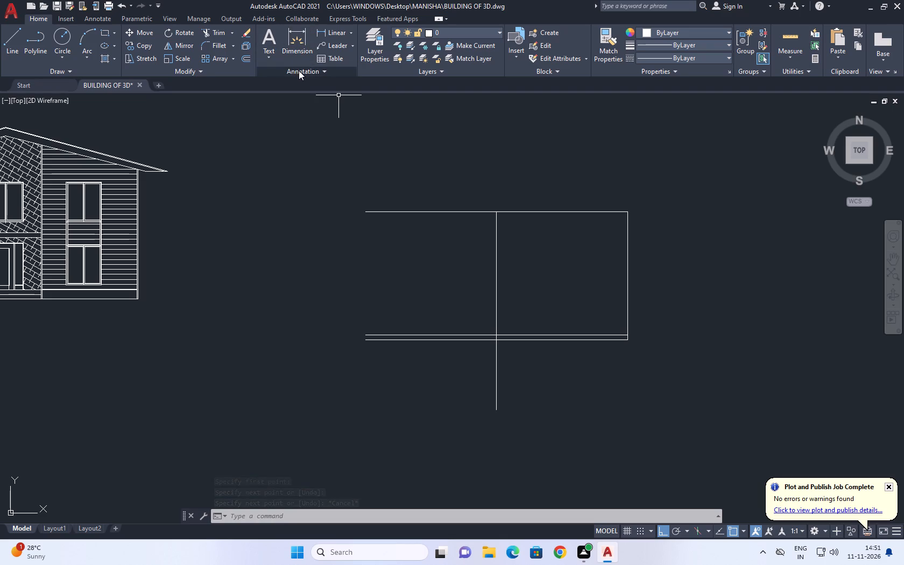
Trim the part of the new centre line that extends below the base line.
{"action": "left_click", "coordinate": [207, 30]}
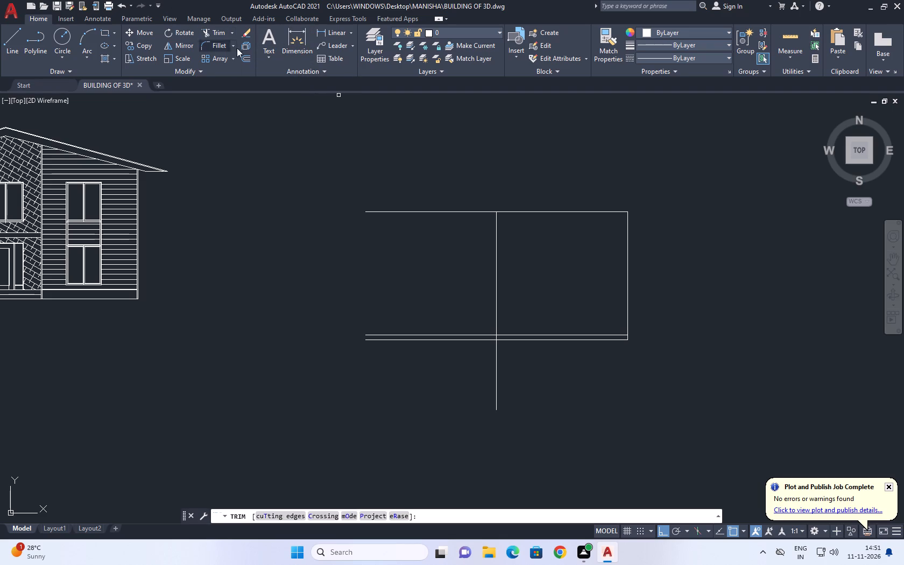
{"action": "left_click", "coordinate": [565, 248]}
{"action": "left_click_drag", "start_coordinate": [535, 279], "coordinate": [527, 291]}
{"action": "left_click_drag", "start_coordinate": [521, 349], "coordinate": [518, 359]}
{"action": "left_click_drag", "start_coordinate": [465, 380], "coordinate": [462, 386]}
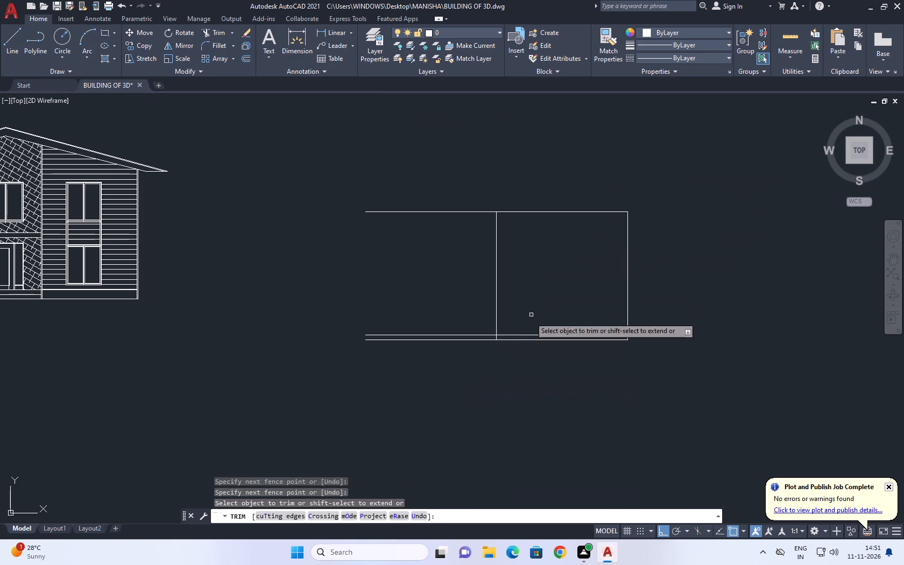
Trim the centre line's short segment inside the base band so it ends on the band's upper line.
{"action": "scroll", "coordinate": [522, 334], "scroll_direction": "up", "scroll_amount": 3}
{"action": "scroll", "coordinate": [408, 341], "scroll_direction": "up", "scroll_amount": 1}
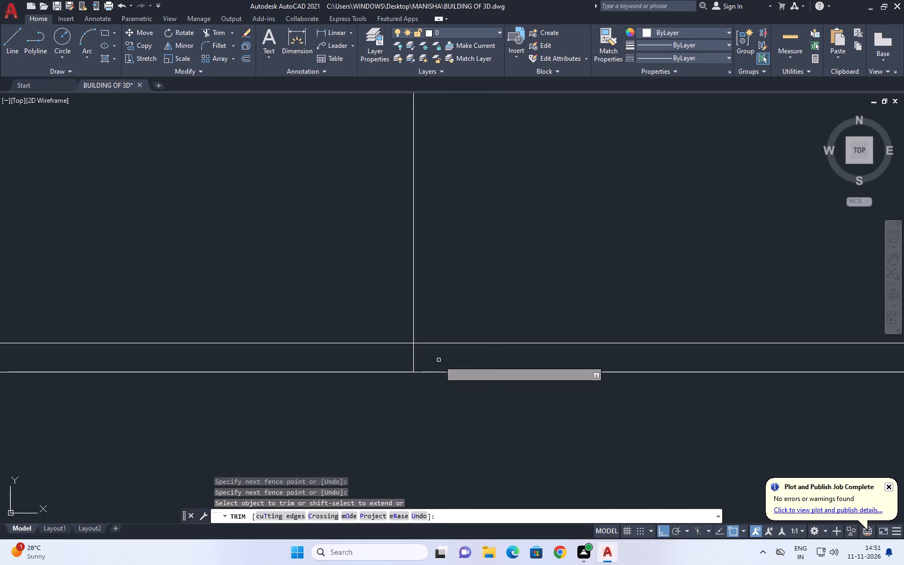
{"action": "left_click", "coordinate": [375, 356]}
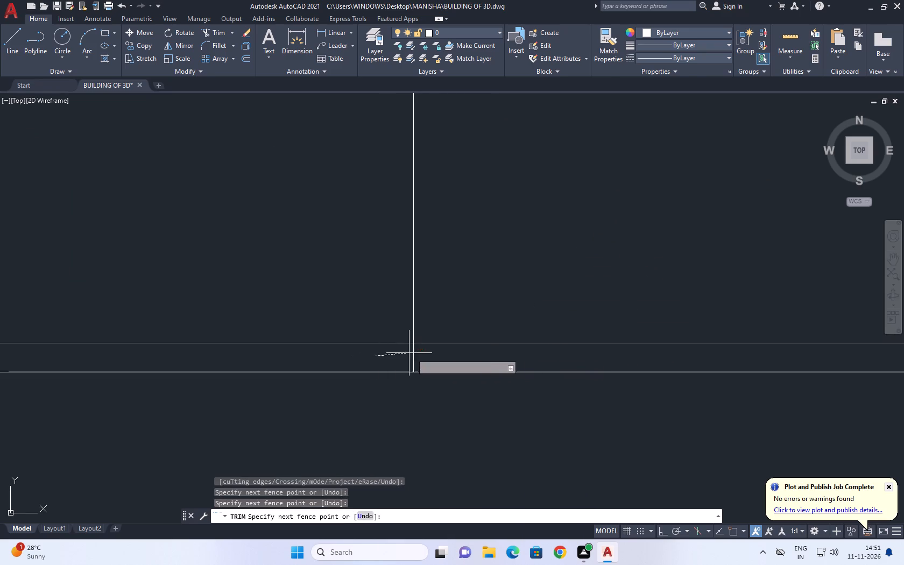
{"action": "left_click", "coordinate": [418, 352]}
{"action": "scroll", "coordinate": [418, 352], "scroll_direction": "up", "scroll_amount": 1}
{"action": "right_click", "coordinate": [464, 326]}
{"action": "scroll", "coordinate": [506, 321], "scroll_direction": "down", "scroll_amount": 1}
{"action": "left_click", "coordinate": [533, 288]}
{"action": "left_click", "coordinate": [521, 298]}
{"action": "left_click", "coordinate": [520, 298]}
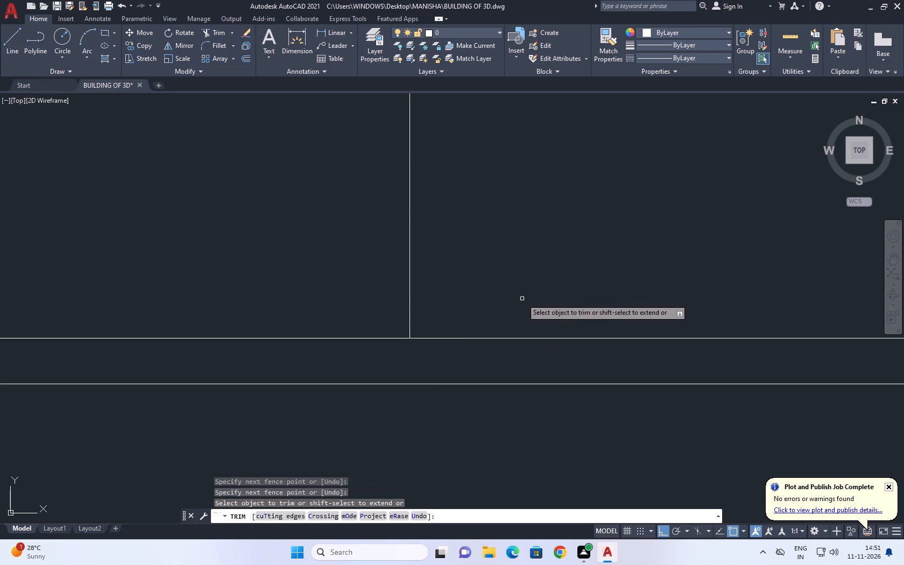
{"action": "scroll", "coordinate": [523, 300], "scroll_direction": "down", "scroll_amount": 1}
{"action": "scroll", "coordinate": [583, 296], "scroll_direction": "down", "scroll_amount": 3}
{"action": "middle_click_drag", "start_coordinate": [584, 293], "coordinate": [555, 330]}
{"action": "right_click", "coordinate": [616, 276]}
{"action": "left_click", "coordinate": [675, 288]}
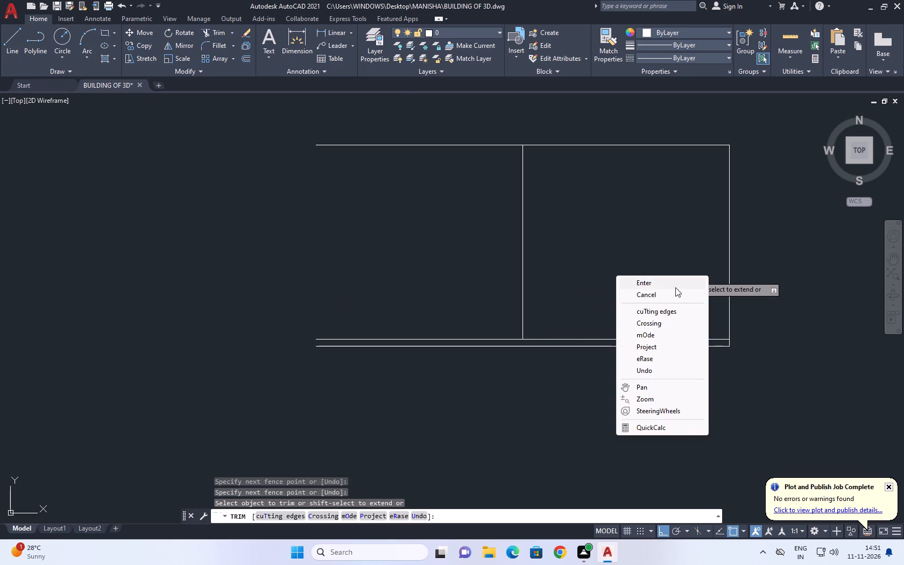
Copy the centre line 0.05 to its right.
{"action": "scroll", "coordinate": [535, 304], "scroll_direction": "down", "scroll_amount": 3}
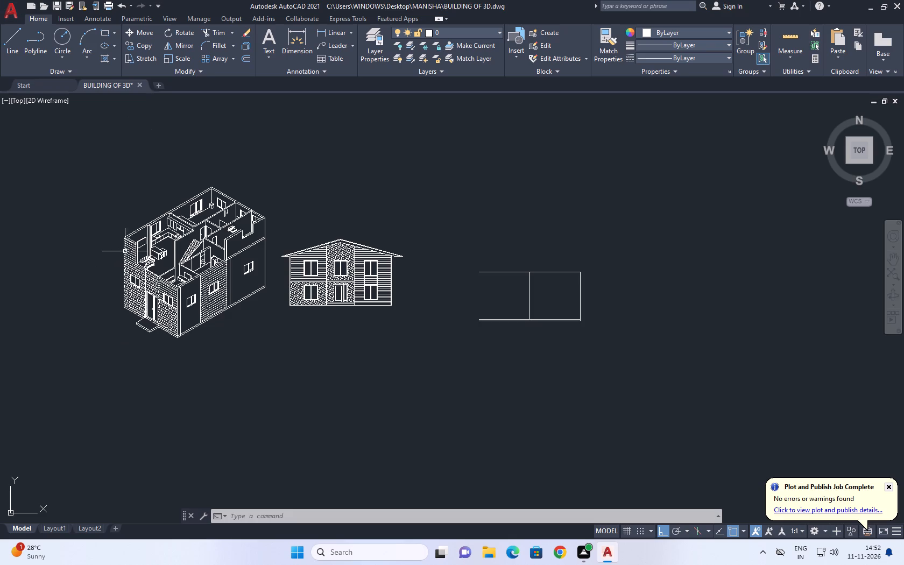
{"action": "scroll", "coordinate": [568, 334], "scroll_direction": "up", "scroll_amount": 2}
{"action": "left_click_drag", "start_coordinate": [518, 239], "coordinate": [505, 236]}
{"action": "left_click_drag", "start_coordinate": [490, 234], "coordinate": [476, 225]}
{"action": "left_click_drag", "start_coordinate": [539, 216], "coordinate": [529, 217]}
{"action": "left_click_drag", "start_coordinate": [448, 225], "coordinate": [430, 228]}
{"action": "left_click", "coordinate": [138, 47]}
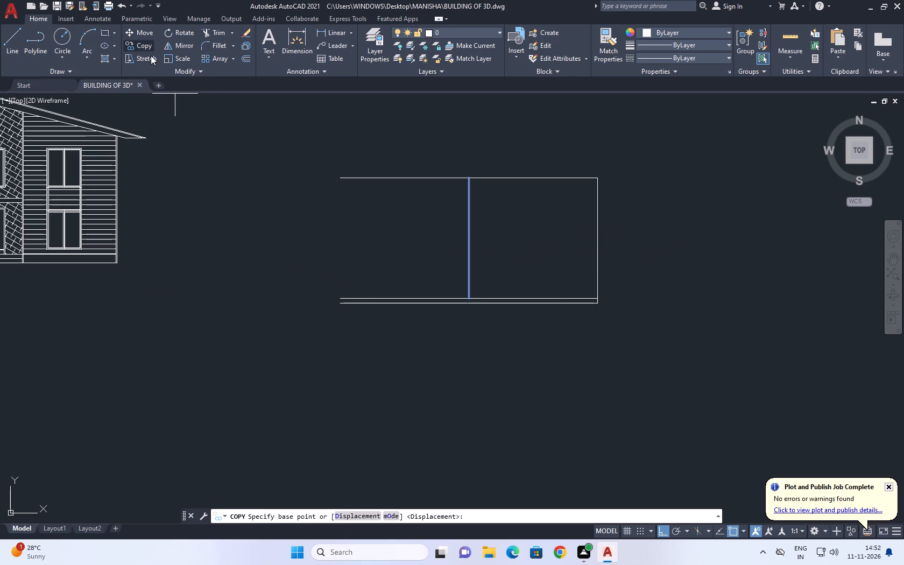
{"action": "left_click", "coordinate": [511, 266]}
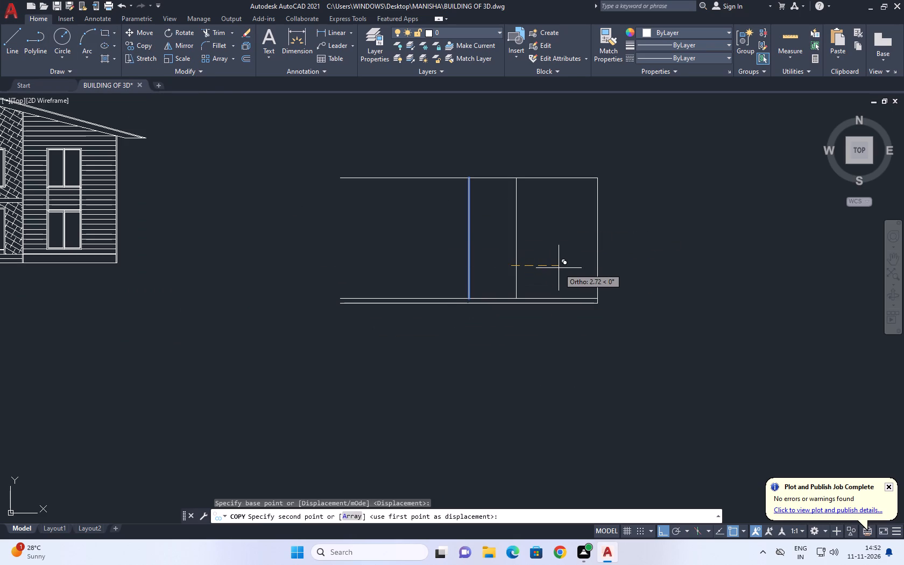
{"action": "type", "text": "0.05"}
{"action": "key", "text": "Return"}
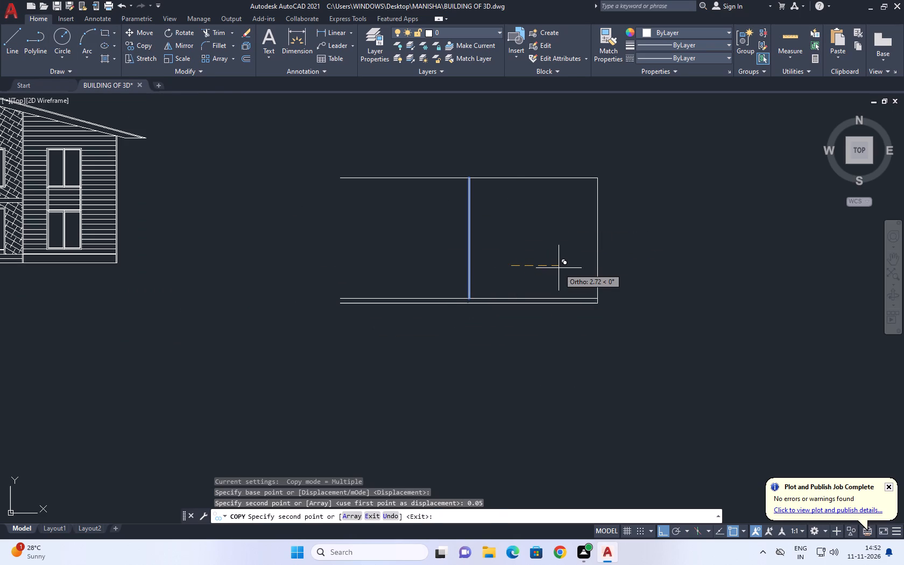
{"action": "right_click", "coordinate": [541, 244]}
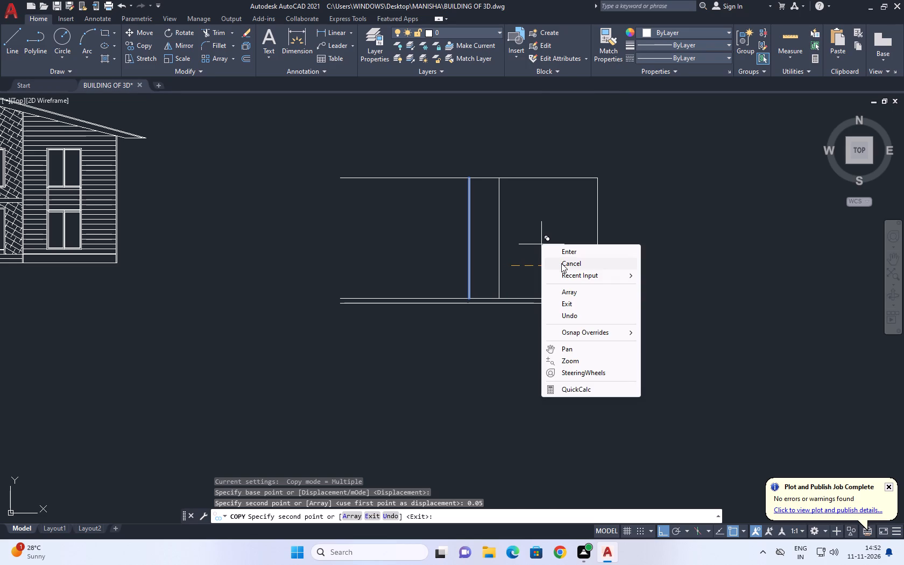
{"action": "left_click", "coordinate": [561, 263]}
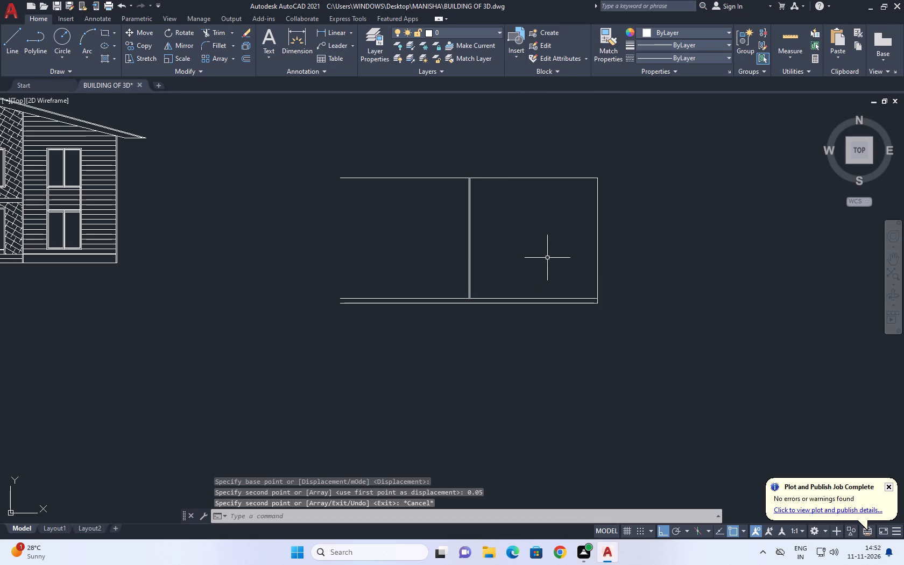
Mirror the two closely spaced vertical centre lines about the second one, keeping the source lines.
{"action": "scroll", "coordinate": [549, 271], "scroll_direction": "up", "scroll_amount": 1}
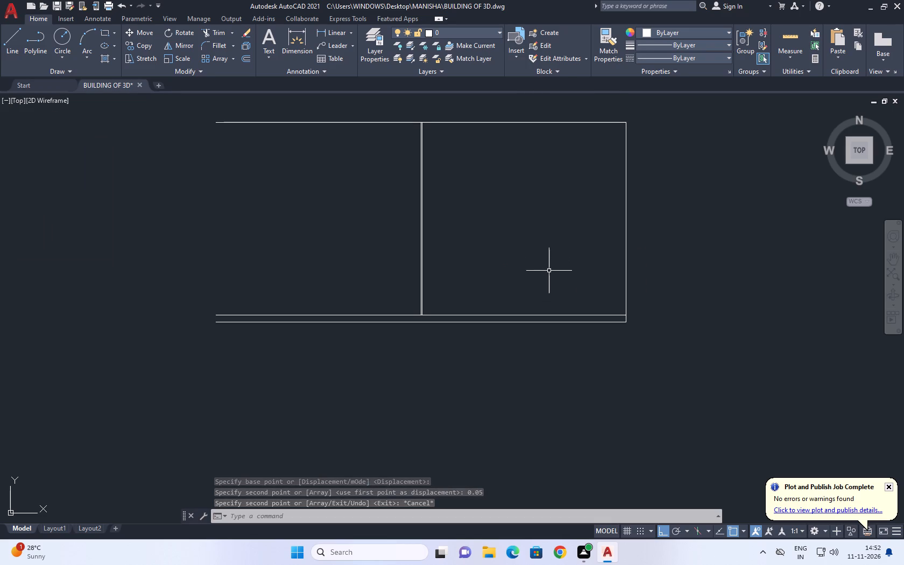
{"action": "left_click_drag", "start_coordinate": [504, 220], "coordinate": [492, 223]}
{"action": "left_click", "coordinate": [368, 239]}
{"action": "middle_click_drag", "start_coordinate": [556, 235], "coordinate": [528, 343]}
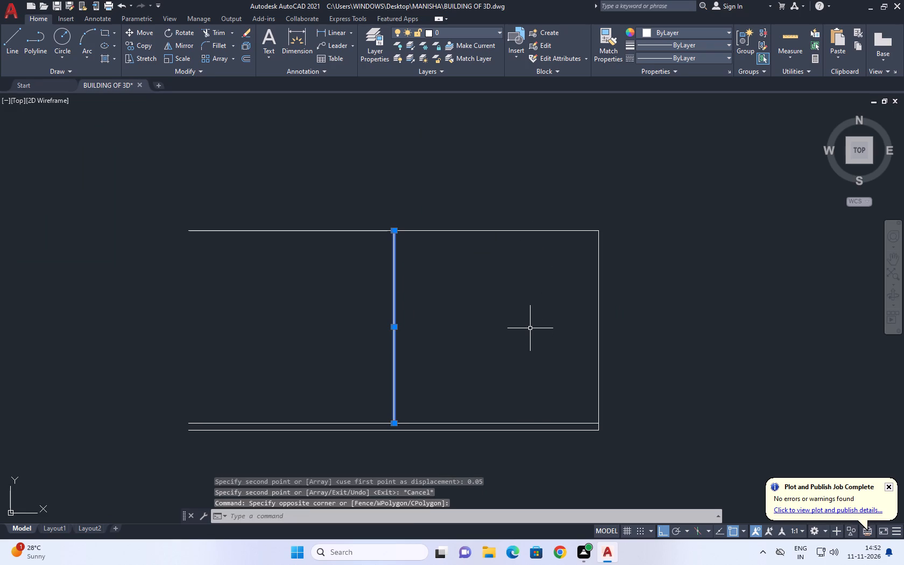
{"action": "scroll", "coordinate": [284, 30], "scroll_direction": "up", "scroll_amount": 1}
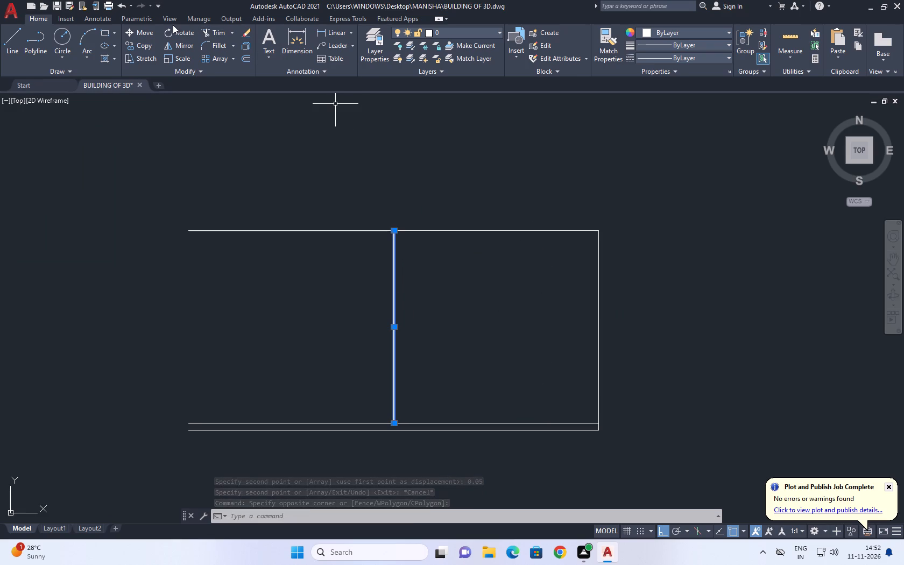
{"action": "left_click", "coordinate": [184, 44]}
{"action": "scroll", "coordinate": [397, 424], "scroll_direction": "up", "scroll_amount": 3}
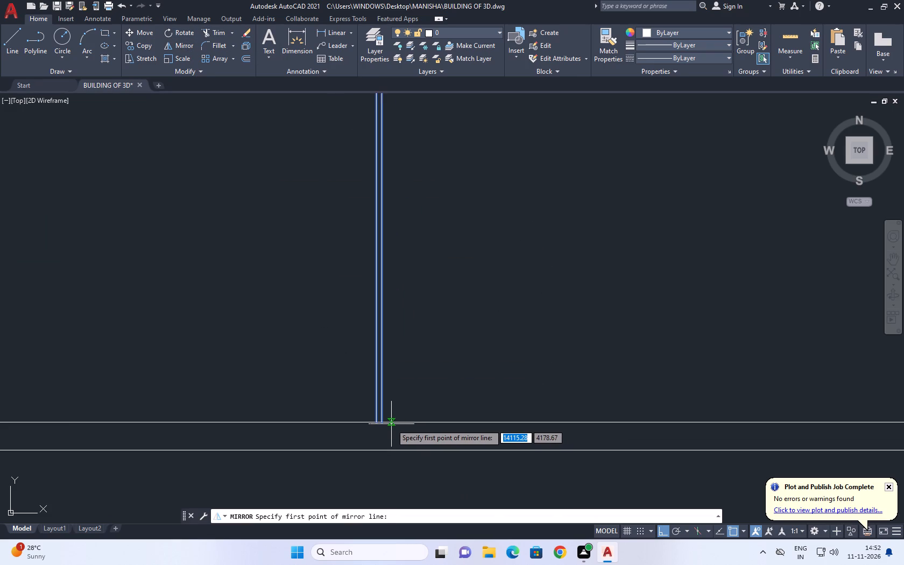
{"action": "left_click", "coordinate": [382, 423]}
{"action": "scroll", "coordinate": [385, 362], "scroll_direction": "down", "scroll_amount": 2}
{"action": "middle_click_drag", "start_coordinate": [402, 256], "coordinate": [380, 495]}
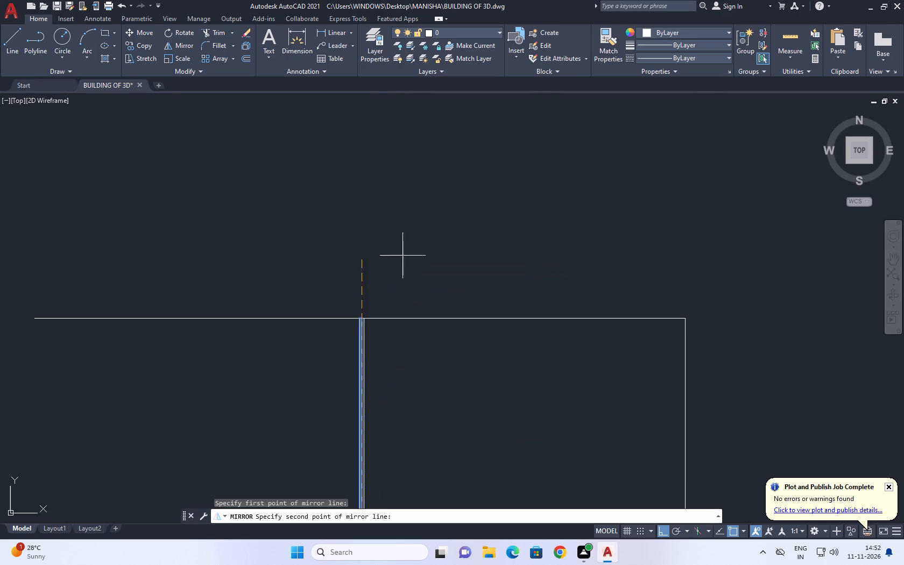
{"action": "scroll", "coordinate": [347, 259], "scroll_direction": "up", "scroll_amount": 1}
{"action": "left_click_drag", "start_coordinate": [368, 214], "coordinate": [368, 221]}
{"action": "left_click_drag", "start_coordinate": [389, 255], "coordinate": [368, 221]}
Erase the middle line of the three closely spaced vertical centre lines.
{"action": "middle_click_drag", "start_coordinate": [364, 391], "coordinate": [363, 379]}
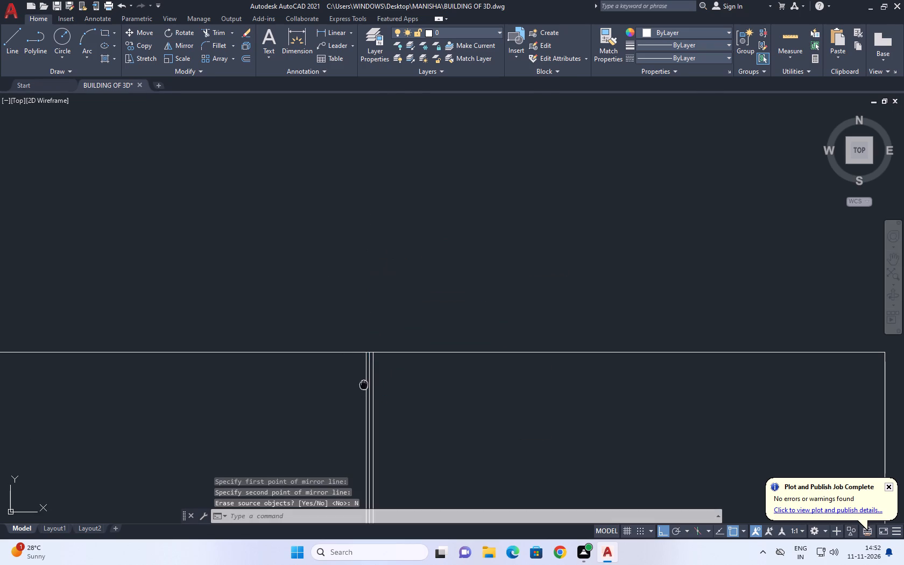
{"action": "middle_click_drag", "start_coordinate": [363, 379], "coordinate": [349, 225]}
{"action": "scroll", "coordinate": [354, 228], "scroll_direction": "up", "scroll_amount": 2}
{"action": "left_click", "coordinate": [351, 215]}
{"action": "right_click", "coordinate": [415, 228]}
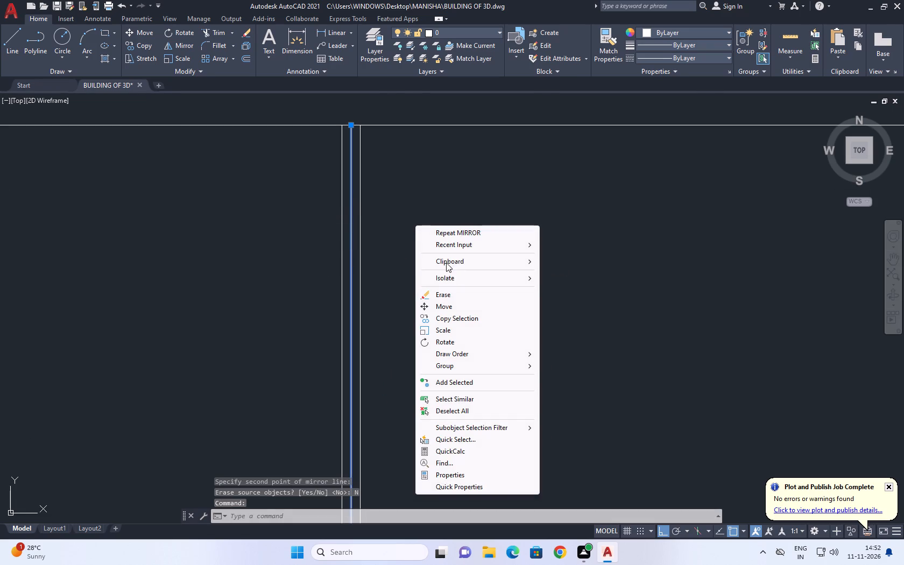
{"action": "left_click", "coordinate": [455, 291]}
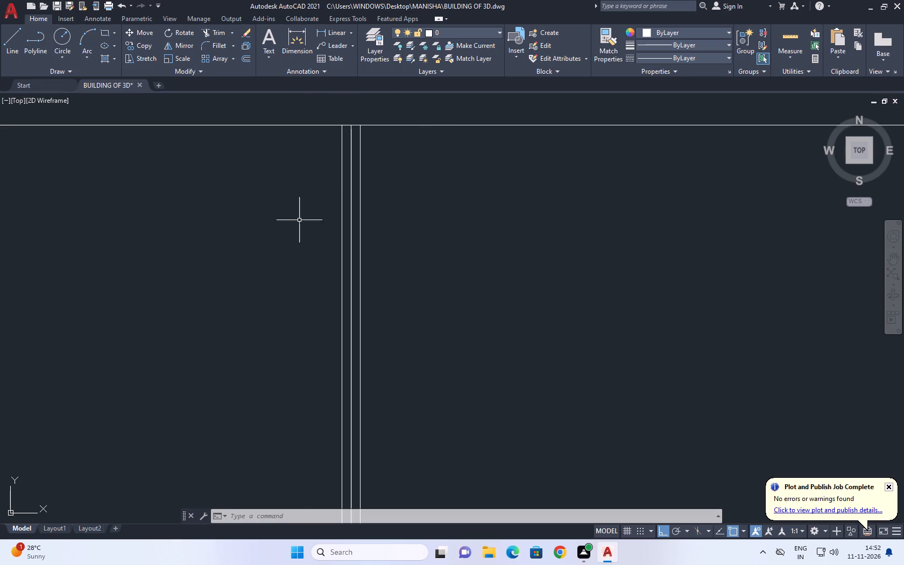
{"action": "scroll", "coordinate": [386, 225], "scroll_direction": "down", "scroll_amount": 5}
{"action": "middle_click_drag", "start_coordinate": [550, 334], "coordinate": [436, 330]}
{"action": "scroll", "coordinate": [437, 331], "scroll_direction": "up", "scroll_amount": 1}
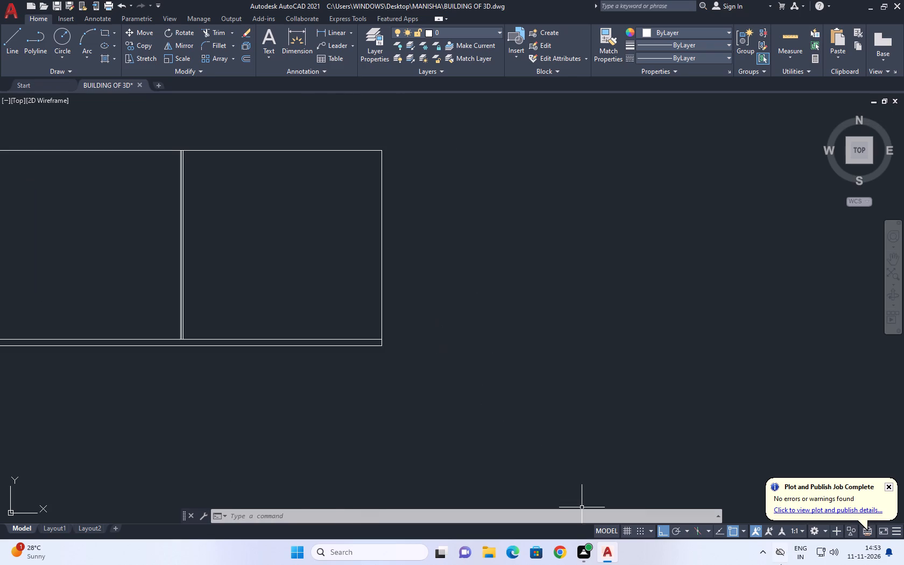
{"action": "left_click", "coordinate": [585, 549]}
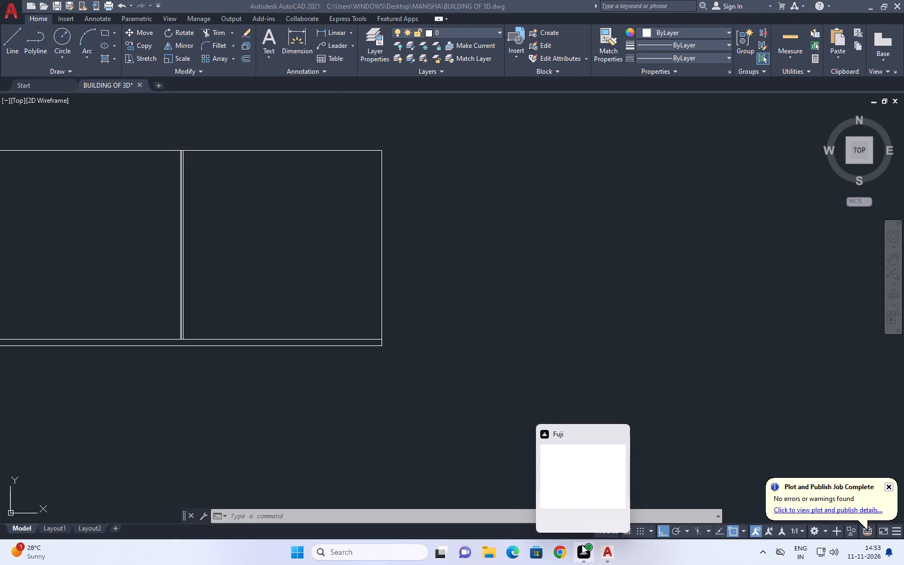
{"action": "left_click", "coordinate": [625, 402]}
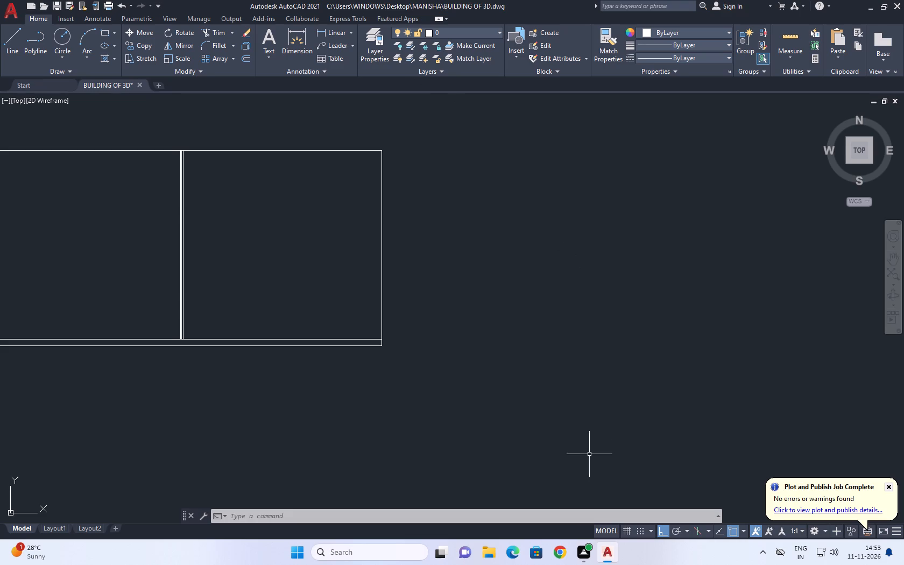
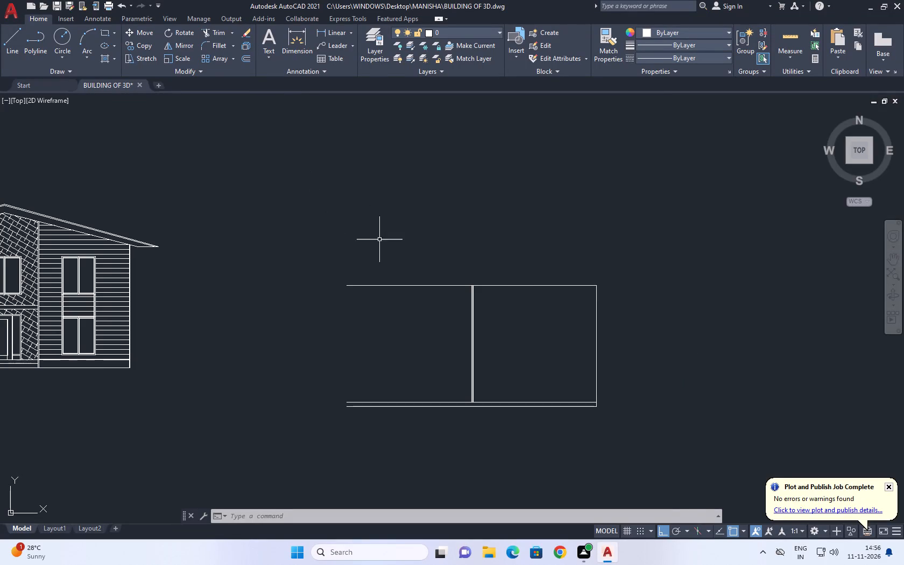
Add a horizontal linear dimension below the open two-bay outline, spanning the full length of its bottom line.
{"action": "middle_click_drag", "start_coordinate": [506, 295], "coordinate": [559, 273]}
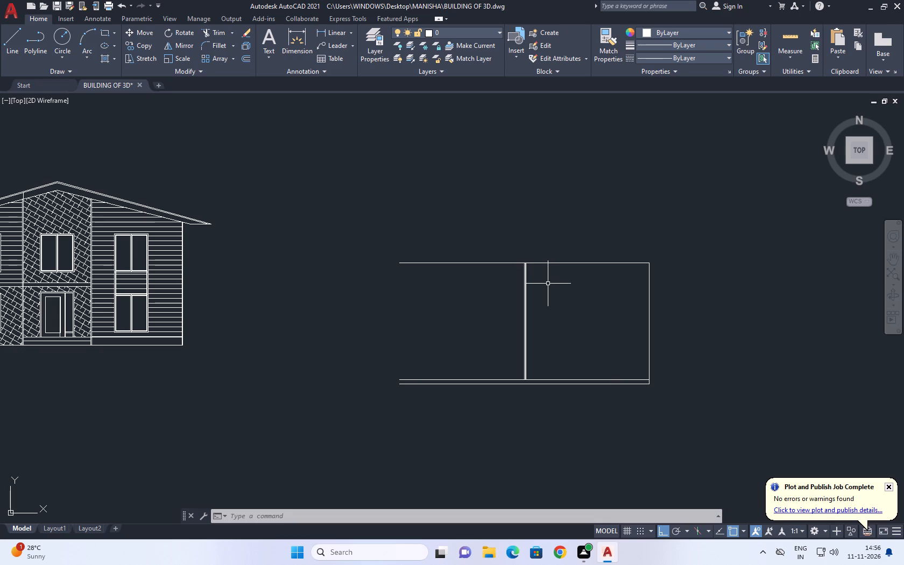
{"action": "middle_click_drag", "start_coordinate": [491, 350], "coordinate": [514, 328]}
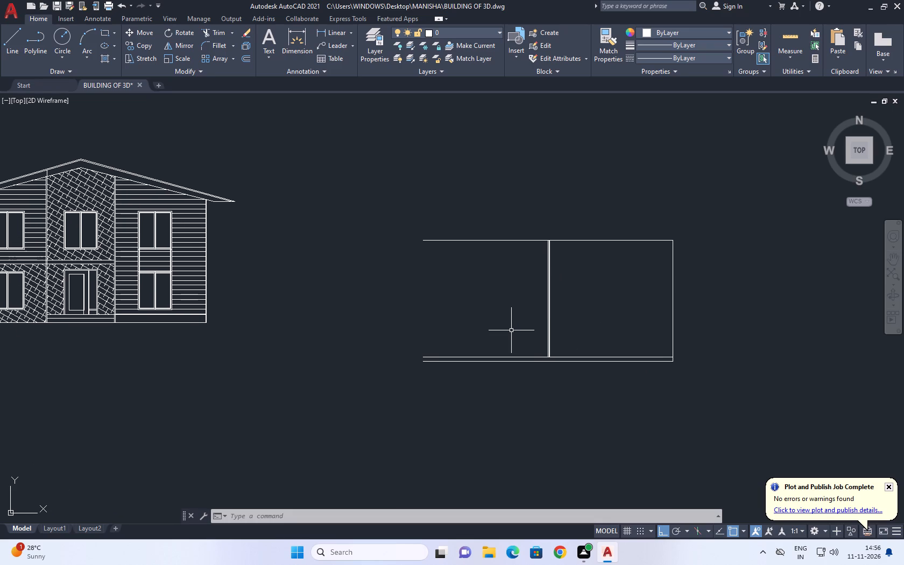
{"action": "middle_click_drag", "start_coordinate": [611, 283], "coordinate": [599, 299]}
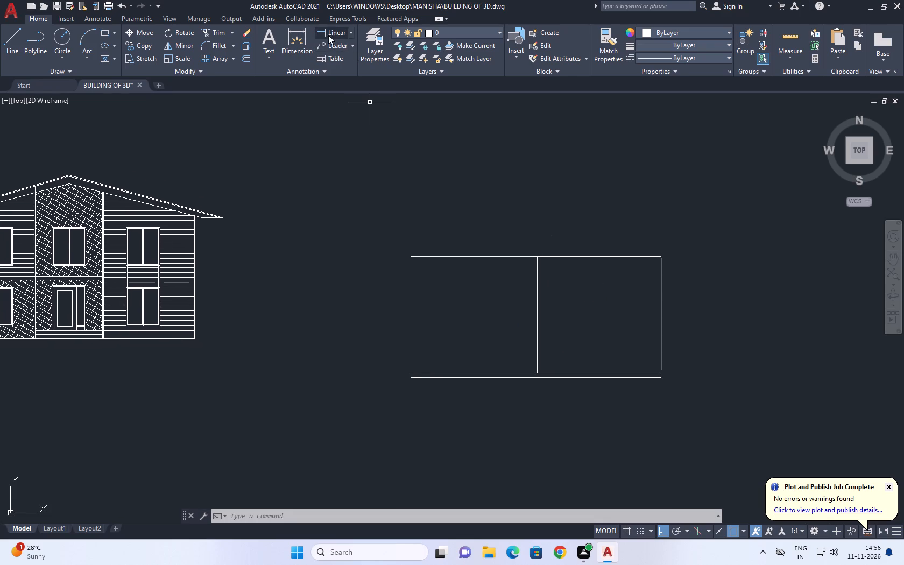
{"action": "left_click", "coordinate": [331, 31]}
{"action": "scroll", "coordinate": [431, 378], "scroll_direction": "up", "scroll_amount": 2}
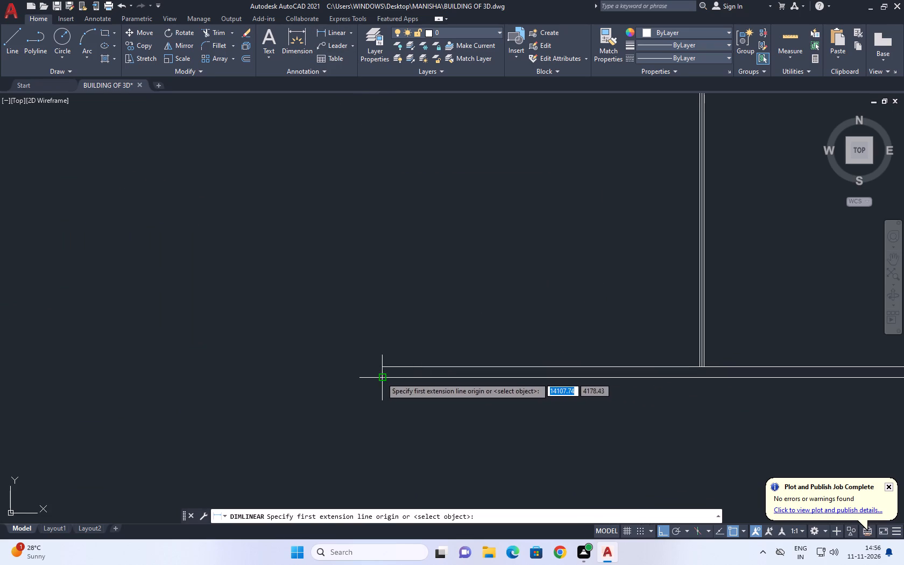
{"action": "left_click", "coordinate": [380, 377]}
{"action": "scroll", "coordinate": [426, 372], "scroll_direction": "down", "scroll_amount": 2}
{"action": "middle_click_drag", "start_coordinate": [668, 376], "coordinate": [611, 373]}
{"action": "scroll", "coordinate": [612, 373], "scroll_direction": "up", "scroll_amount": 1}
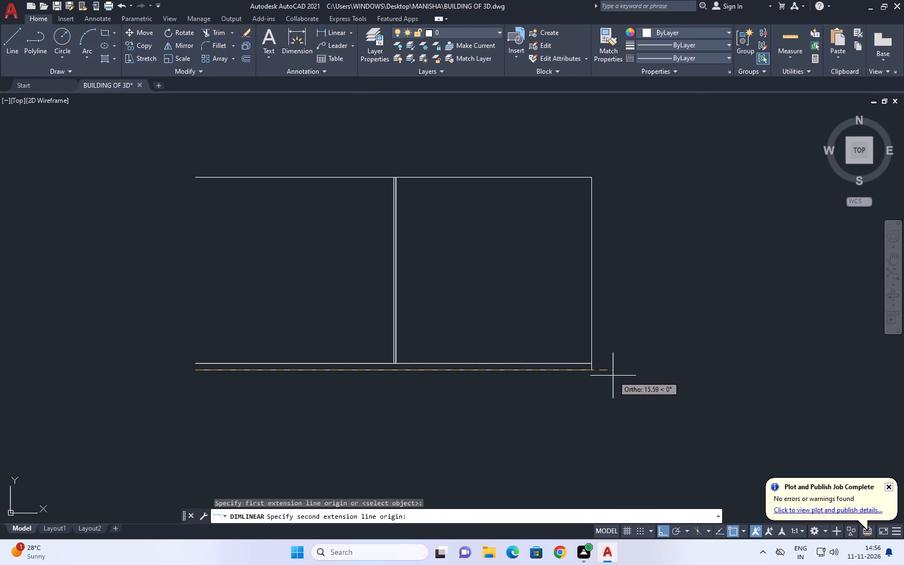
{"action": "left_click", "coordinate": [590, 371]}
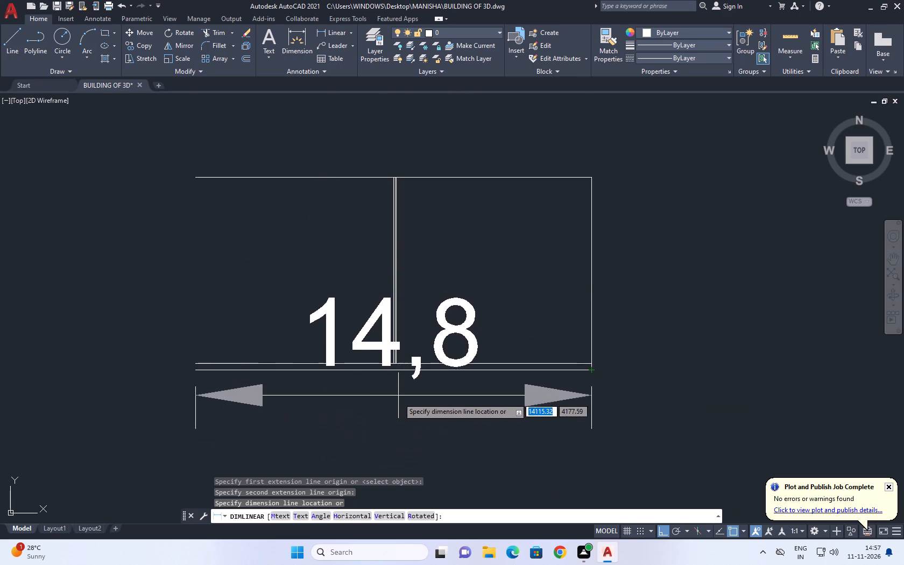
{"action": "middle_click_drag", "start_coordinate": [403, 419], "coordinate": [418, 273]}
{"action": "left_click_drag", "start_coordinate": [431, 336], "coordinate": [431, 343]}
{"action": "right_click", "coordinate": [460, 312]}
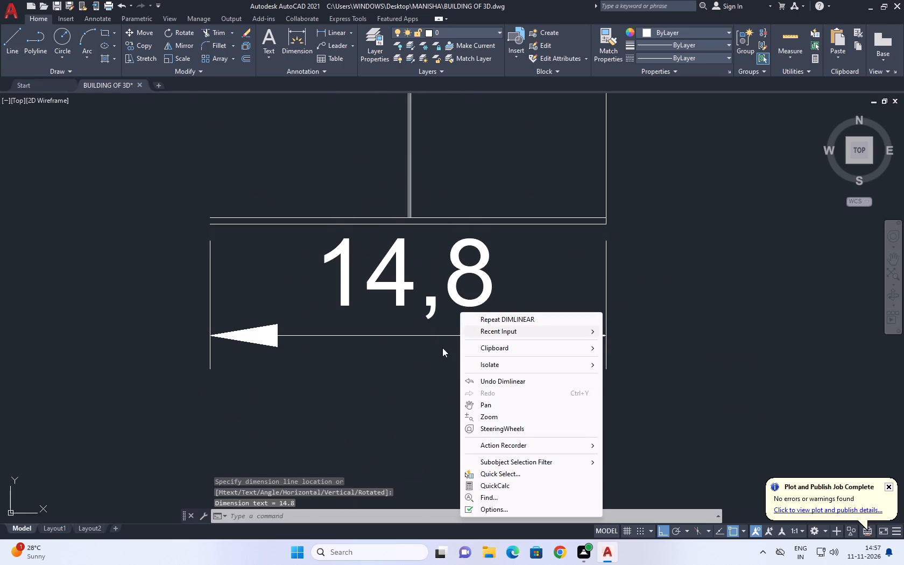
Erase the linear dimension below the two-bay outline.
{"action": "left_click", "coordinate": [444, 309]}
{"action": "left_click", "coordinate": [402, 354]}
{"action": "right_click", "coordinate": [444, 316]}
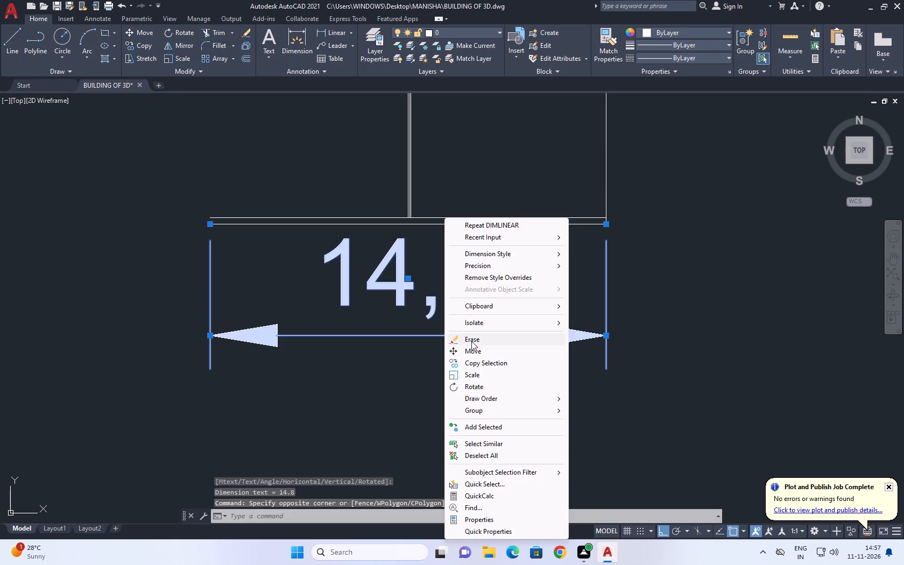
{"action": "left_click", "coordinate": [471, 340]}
Close the outline's open left side with a vertical line from the top line's end to the bottom line's end.
{"action": "scroll", "coordinate": [437, 313], "scroll_direction": "down", "scroll_amount": 2}
{"action": "middle_click_drag", "start_coordinate": [391, 275], "coordinate": [422, 302]}
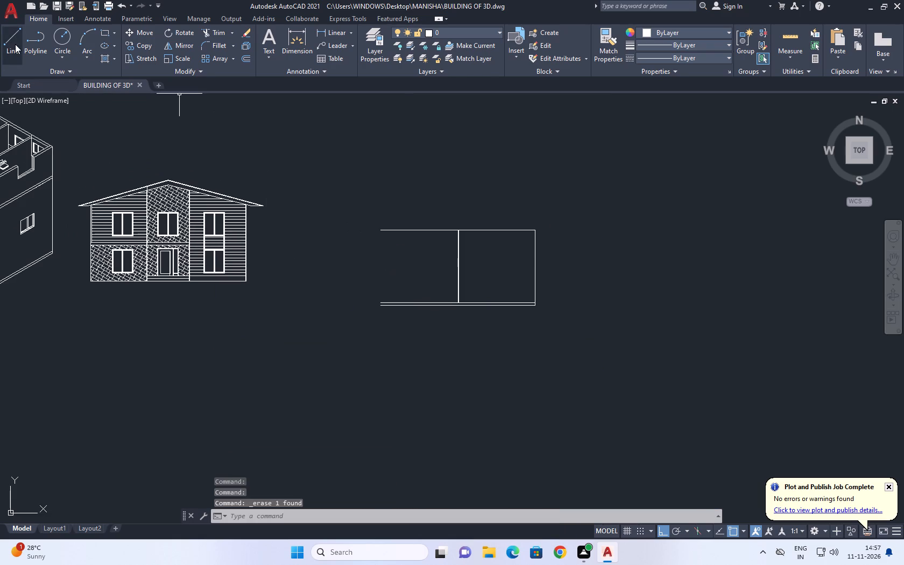
{"action": "left_click", "coordinate": [15, 44]}
{"action": "scroll", "coordinate": [394, 226], "scroll_direction": "up", "scroll_amount": 1}
{"action": "left_click", "coordinate": [370, 232]}
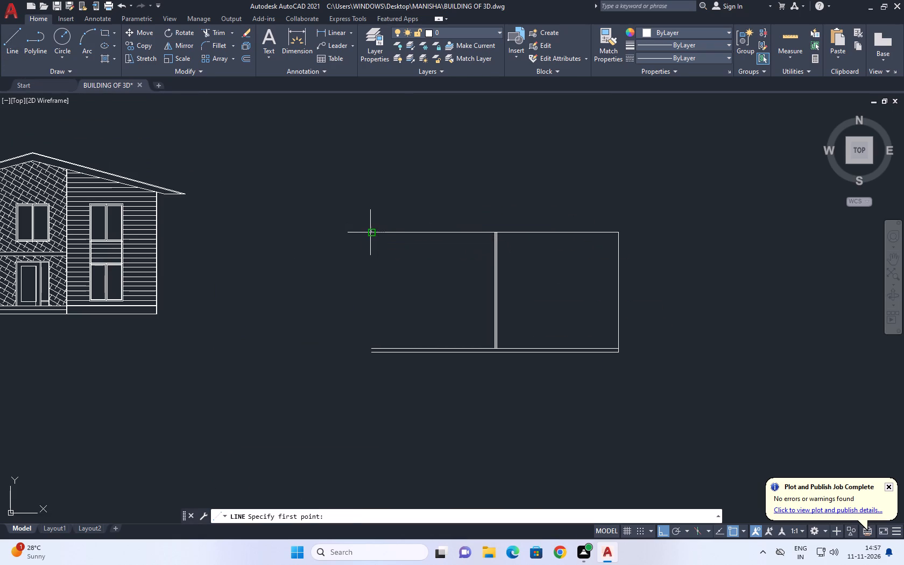
{"action": "left_click", "coordinate": [370, 354]}
{"action": "right_click", "coordinate": [393, 297]}
{"action": "left_click", "coordinate": [426, 314]}
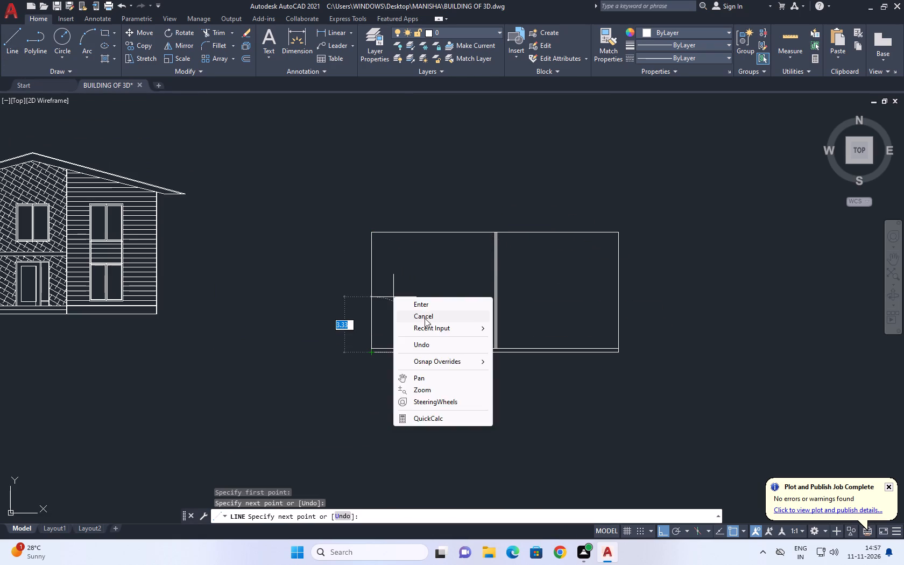
Offset the outline's left and right vertical edges inward by 0.05.
{"action": "left_click", "coordinate": [374, 278]}
{"action": "left_click", "coordinate": [355, 276]}
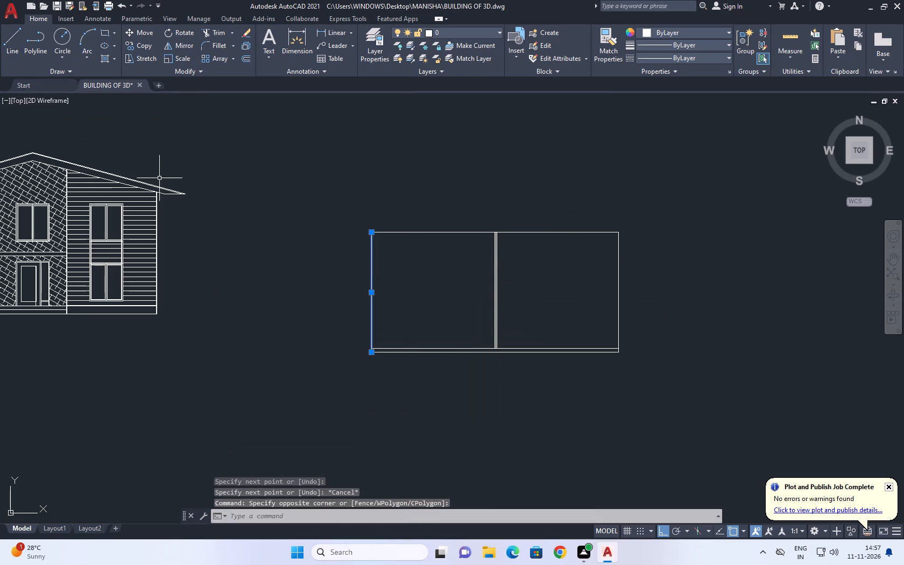
{"action": "type", "text": "O"}
{"action": "key", "text": "space"}
{"action": "key", "text": "Return"}
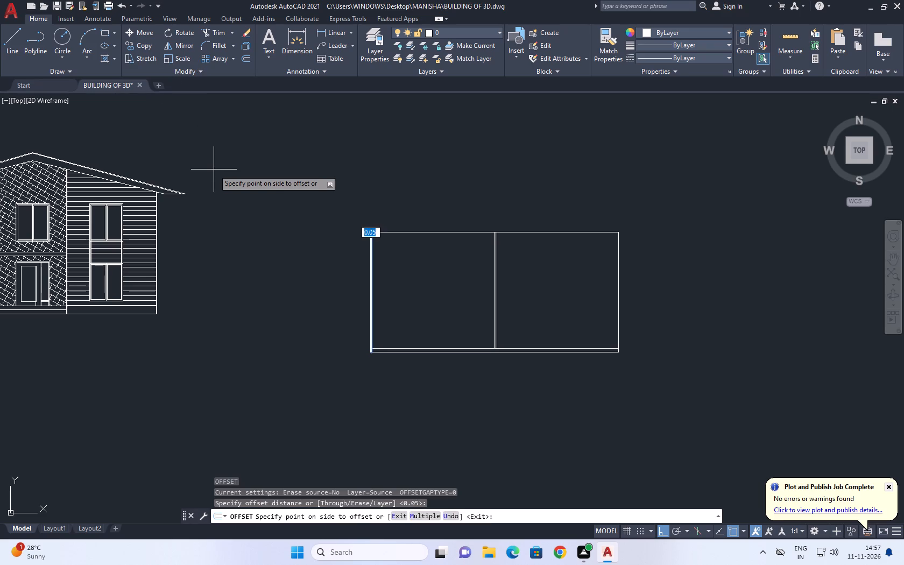
{"action": "left_click", "coordinate": [493, 324]}
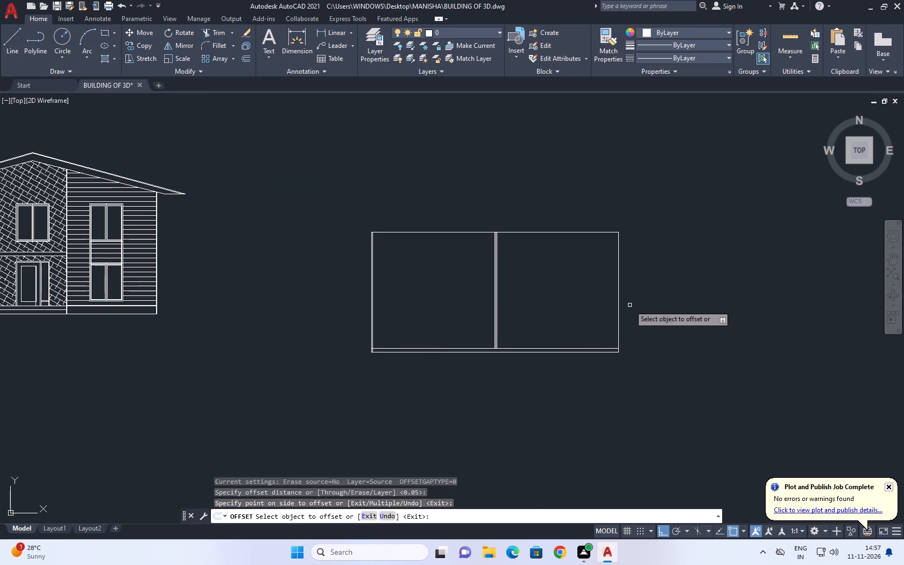
{"action": "left_click", "coordinate": [618, 310]}
{"action": "left_click_drag", "start_coordinate": [601, 310], "coordinate": [570, 312]}
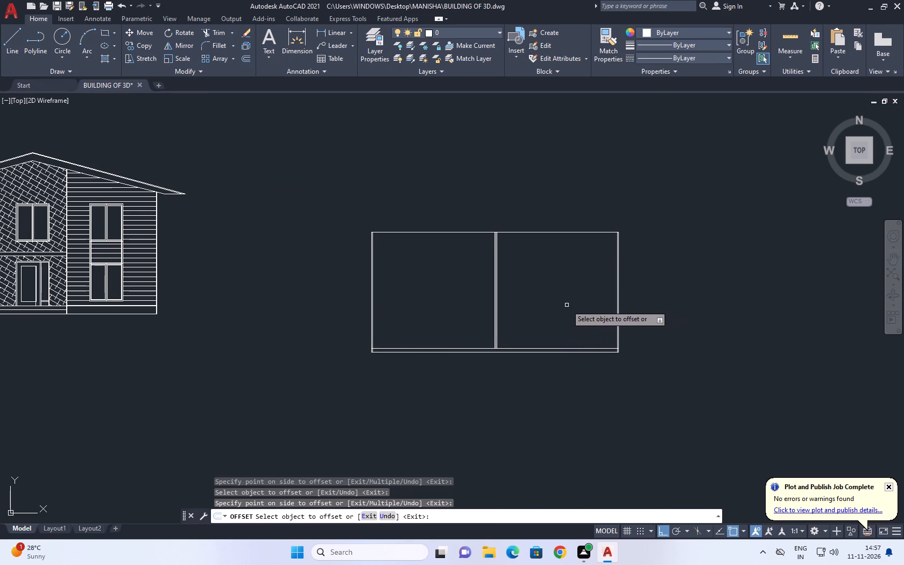
{"action": "right_click", "coordinate": [567, 305]}
{"action": "left_click", "coordinate": [601, 318]}
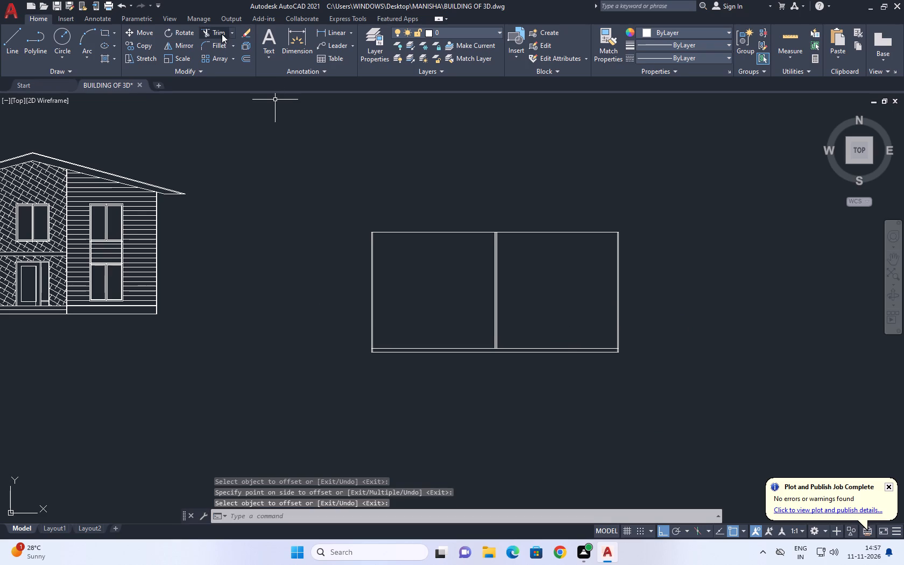
Trim the crossing ends of the offset verticals and the upper base line at both bottom corners of the outline.
{"action": "left_click", "coordinate": [222, 34]}
{"action": "scroll", "coordinate": [359, 363], "scroll_direction": "up", "scroll_amount": 2}
{"action": "scroll", "coordinate": [401, 334], "scroll_direction": "up", "scroll_amount": 4}
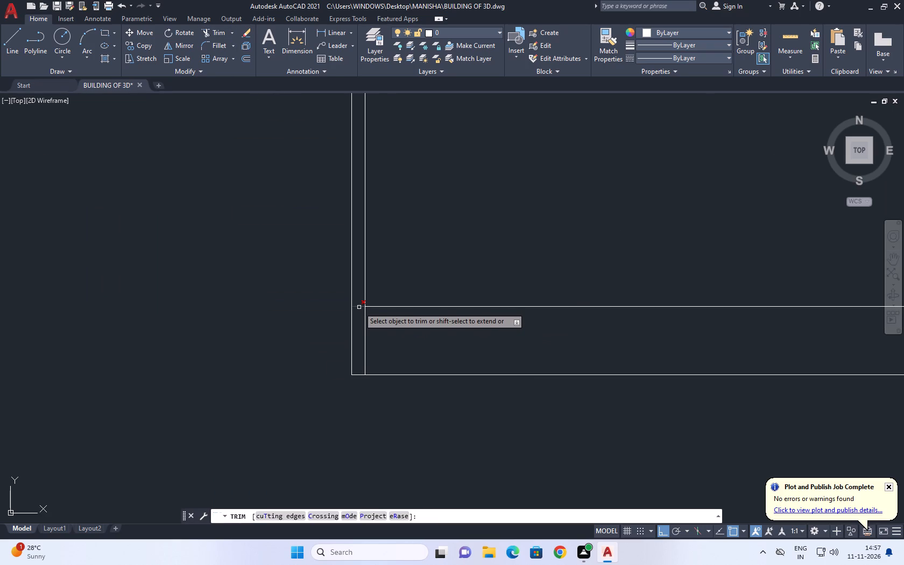
{"action": "left_click", "coordinate": [359, 308]}
{"action": "left_click", "coordinate": [366, 328]}
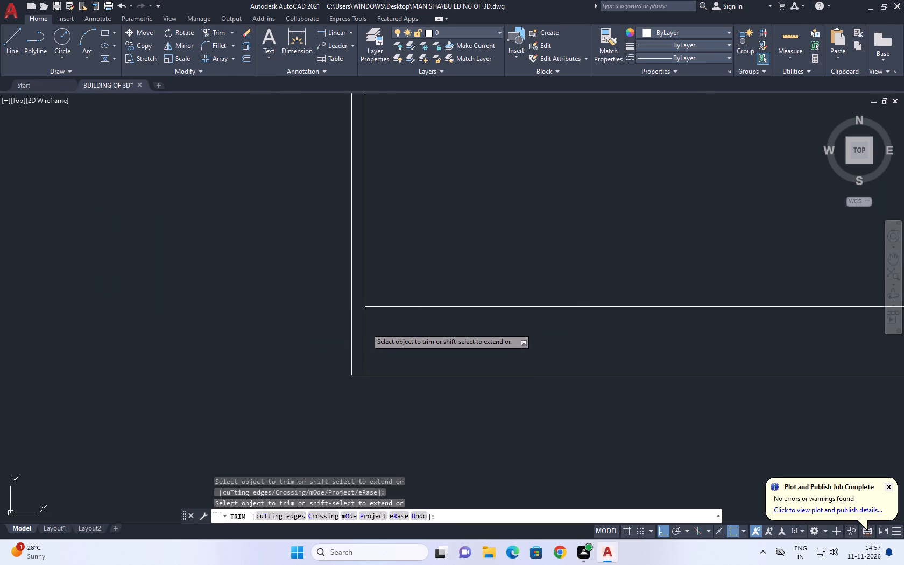
{"action": "scroll", "coordinate": [328, 358], "scroll_direction": "down", "scroll_amount": 6}
{"action": "scroll", "coordinate": [564, 348], "scroll_direction": "up", "scroll_amount": 3}
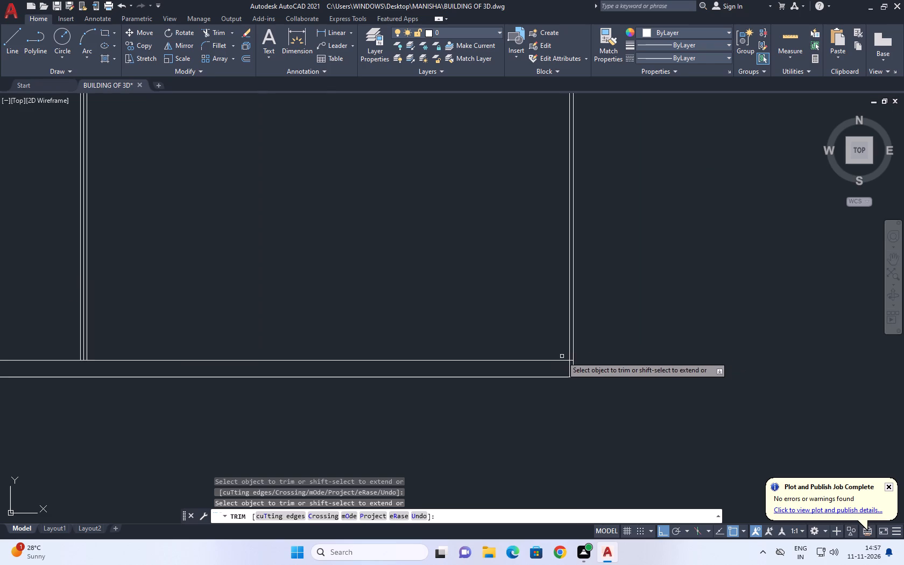
{"action": "scroll", "coordinate": [562, 356], "scroll_direction": "up", "scroll_amount": 3}
{"action": "left_click", "coordinate": [583, 367]}
{"action": "left_click", "coordinate": [577, 378]}
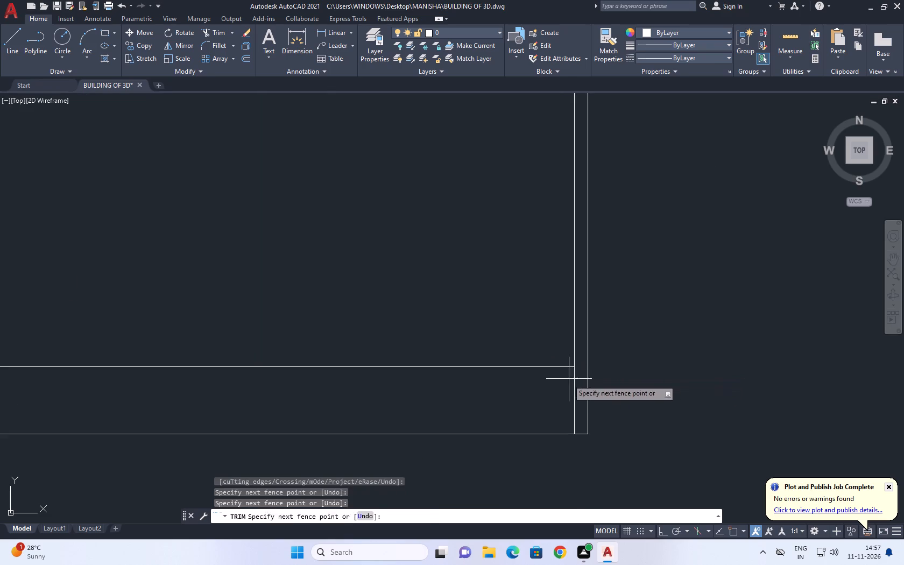
{"action": "left_click", "coordinate": [562, 382]}
{"action": "right_click", "coordinate": [676, 361]}
{"action": "left_click", "coordinate": [719, 379]}
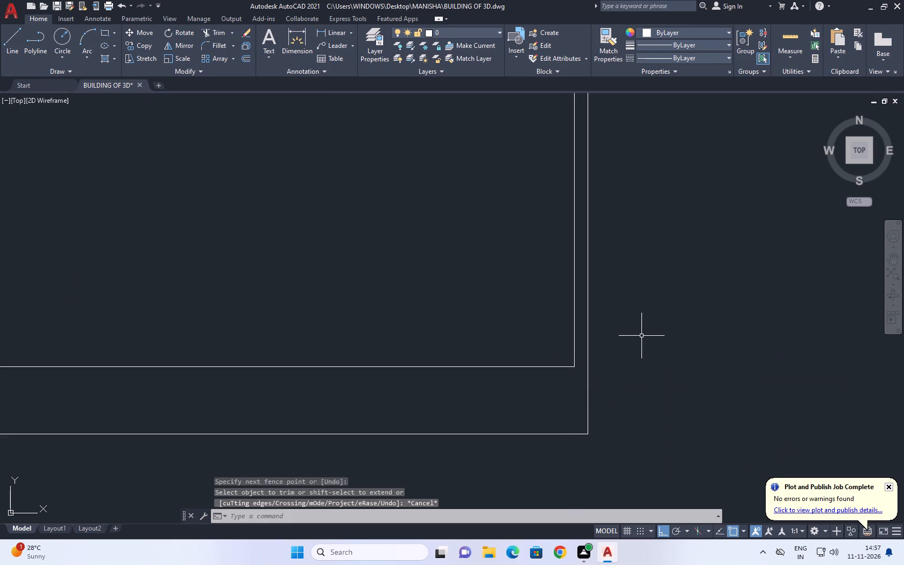
Offset the inner vertical lines at the right and left sides of the outline a further 0.05 inward.
{"action": "scroll", "coordinate": [588, 323], "scroll_direction": "down", "scroll_amount": 3}
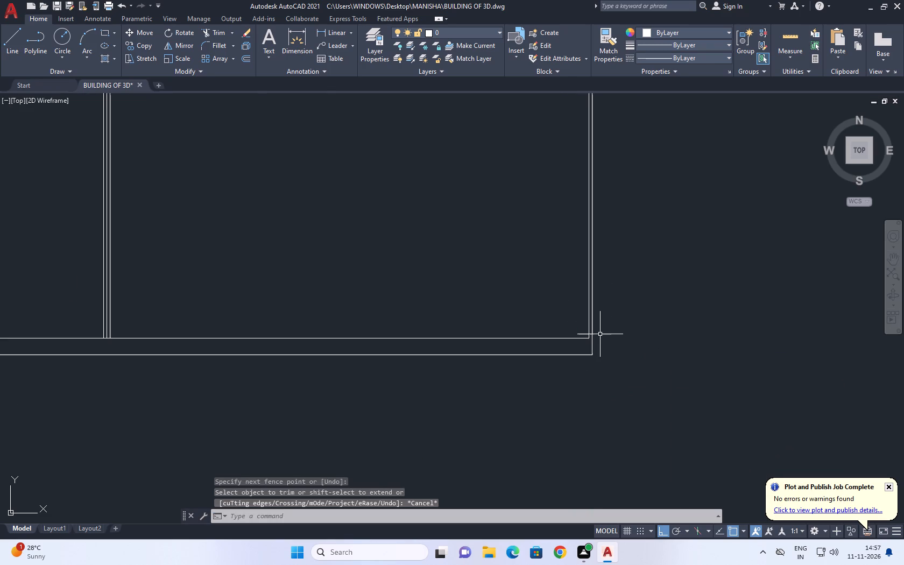
{"action": "type", "text": "O"}
{"action": "key", "text": "space"}
{"action": "key", "text": "space"}
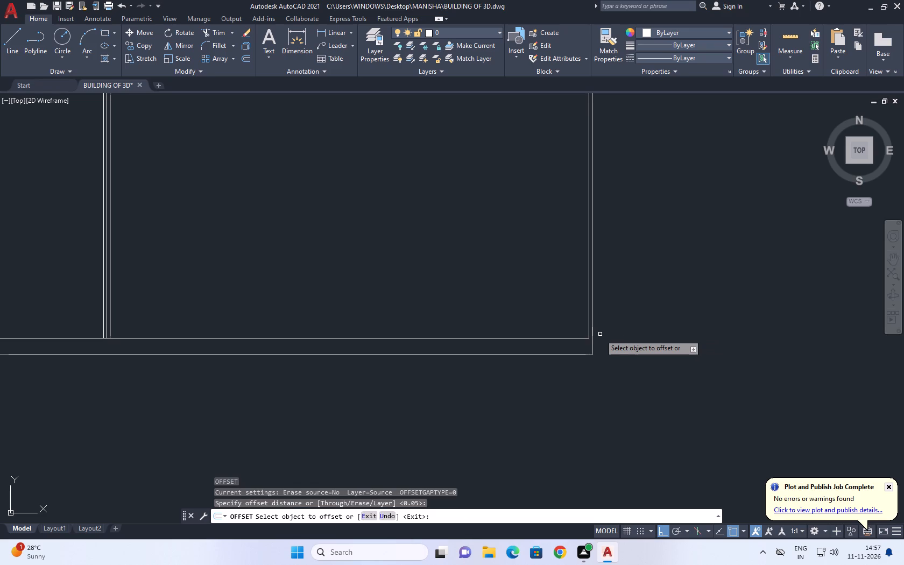
{"action": "scroll", "coordinate": [584, 328], "scroll_direction": "up", "scroll_amount": 2}
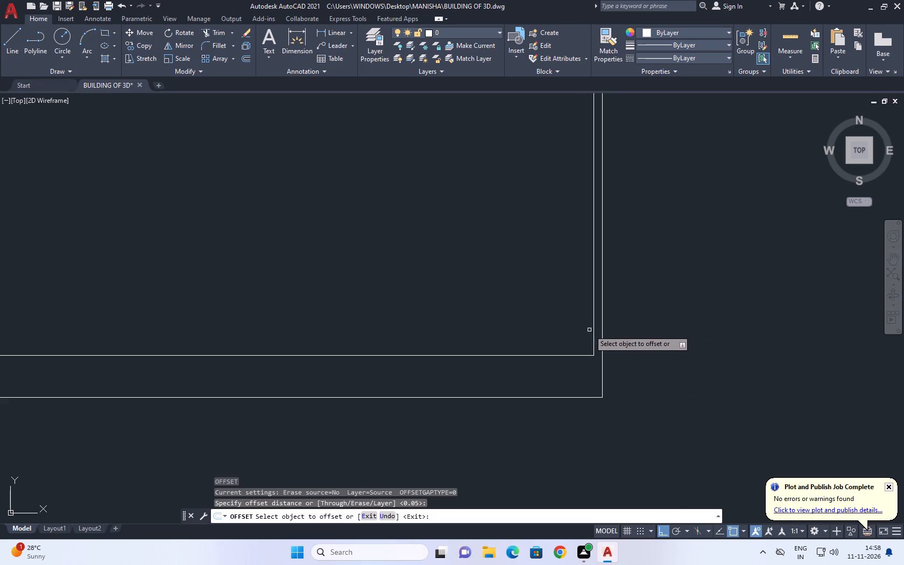
{"action": "left_click", "coordinate": [594, 326]}
{"action": "left_click_drag", "start_coordinate": [546, 323], "coordinate": [535, 322]}
{"action": "scroll", "coordinate": [606, 308], "scroll_direction": "down", "scroll_amount": 5}
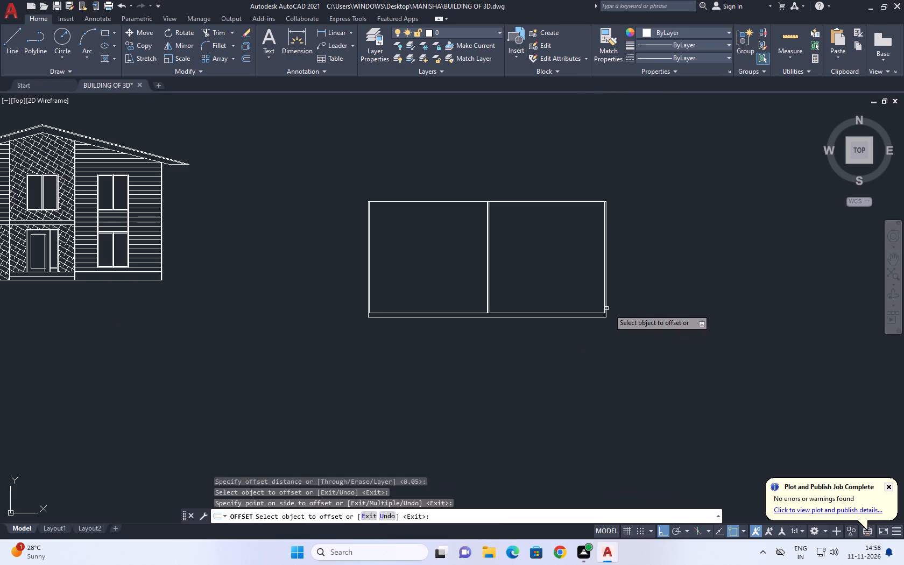
{"action": "scroll", "coordinate": [371, 282], "scroll_direction": "up", "scroll_amount": 3}
{"action": "left_click", "coordinate": [364, 300]}
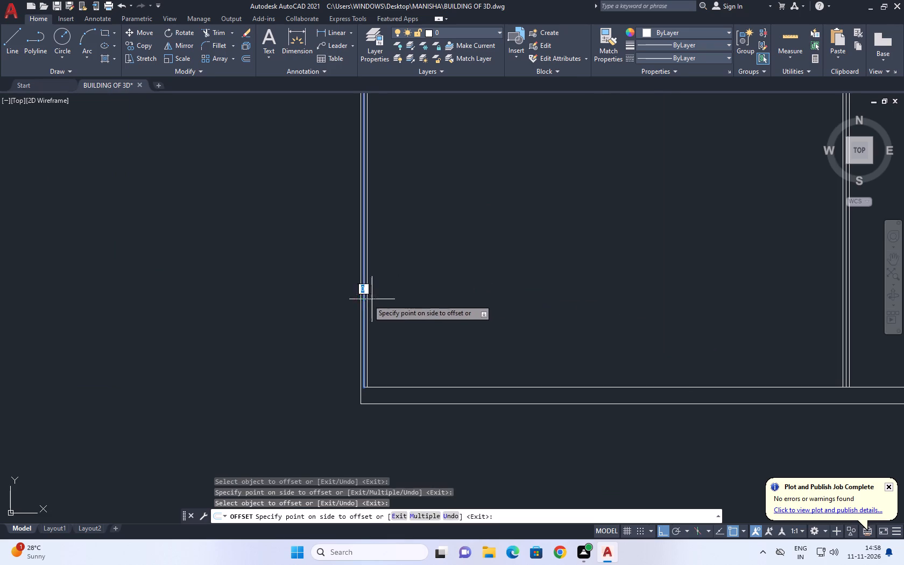
{"action": "left_click", "coordinate": [407, 291]}
{"action": "right_click", "coordinate": [412, 274]}
{"action": "left_click", "coordinate": [436, 288]}
Erase the middle of the three vertical lines at both the left and right sides of the outline.
{"action": "scroll", "coordinate": [365, 367], "scroll_direction": "up", "scroll_amount": 3}
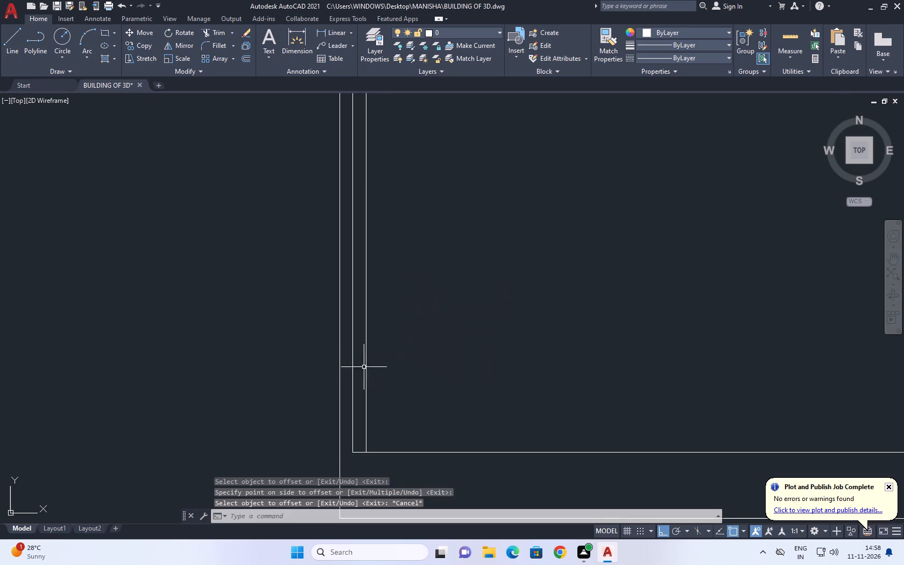
{"action": "left_click", "coordinate": [361, 337]}
{"action": "left_click", "coordinate": [342, 352]}
{"action": "right_click", "coordinate": [428, 288]}
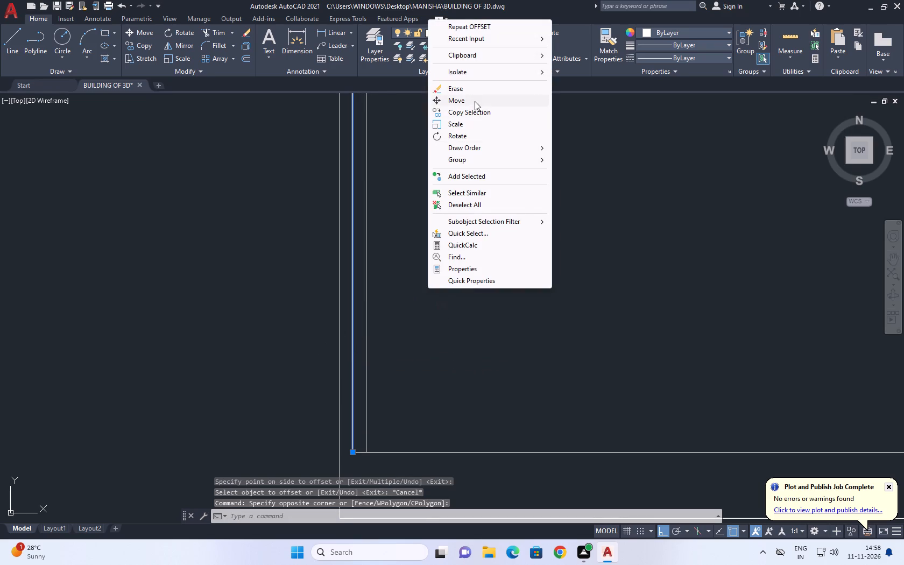
{"action": "left_click", "coordinate": [464, 91]}
{"action": "scroll", "coordinate": [394, 298], "scroll_direction": "down", "scroll_amount": 3}
{"action": "middle_click_drag", "start_coordinate": [689, 282], "coordinate": [342, 382]}
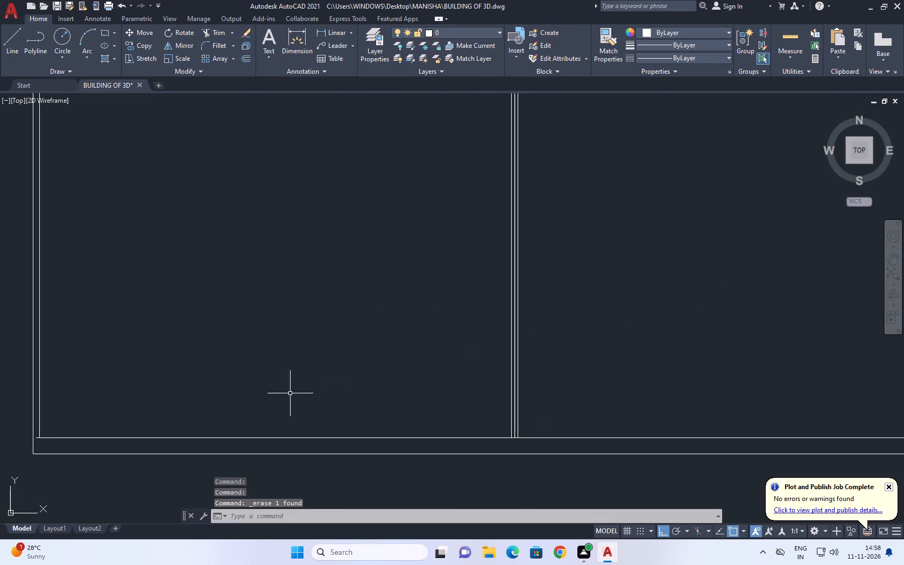
{"action": "scroll", "coordinate": [290, 393], "scroll_direction": "down", "scroll_amount": 1}
{"action": "scroll", "coordinate": [719, 425], "scroll_direction": "up", "scroll_amount": 4}
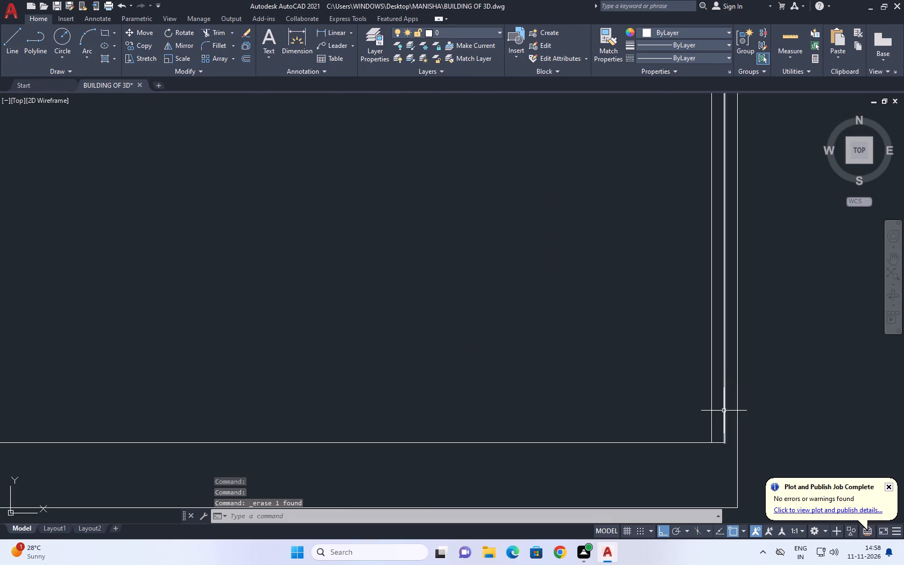
{"action": "left_click", "coordinate": [724, 386]}
{"action": "right_click", "coordinate": [498, 259]}
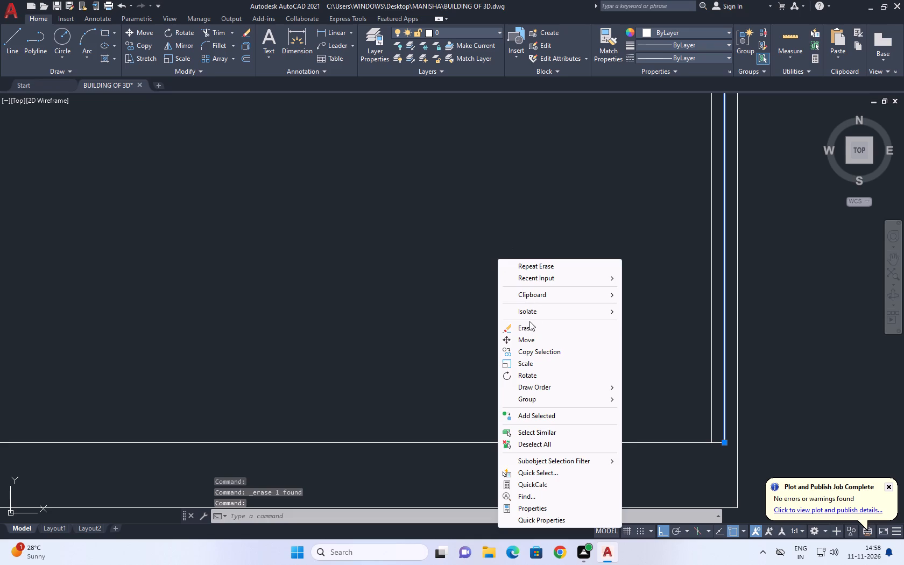
{"action": "left_click", "coordinate": [528, 327]}
Trim the upper base line's overhanging ends between the double side lines at both bottom corners of the outline.
{"action": "scroll", "coordinate": [528, 328], "scroll_direction": "down", "scroll_amount": 2}
{"action": "scroll", "coordinate": [566, 304], "scroll_direction": "down", "scroll_amount": 2}
{"action": "middle_click_drag", "start_coordinate": [540, 193], "coordinate": [564, 286]}
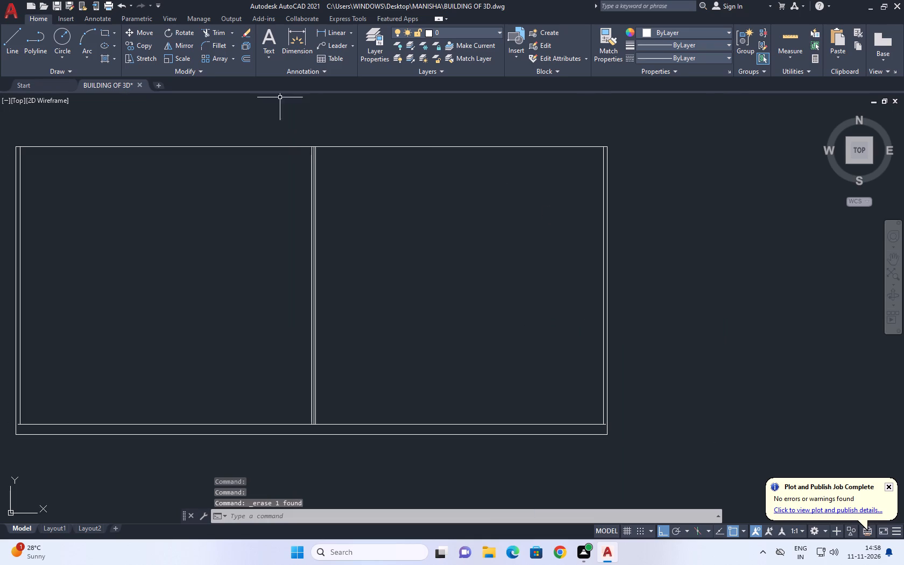
{"action": "left_click", "coordinate": [218, 36]}
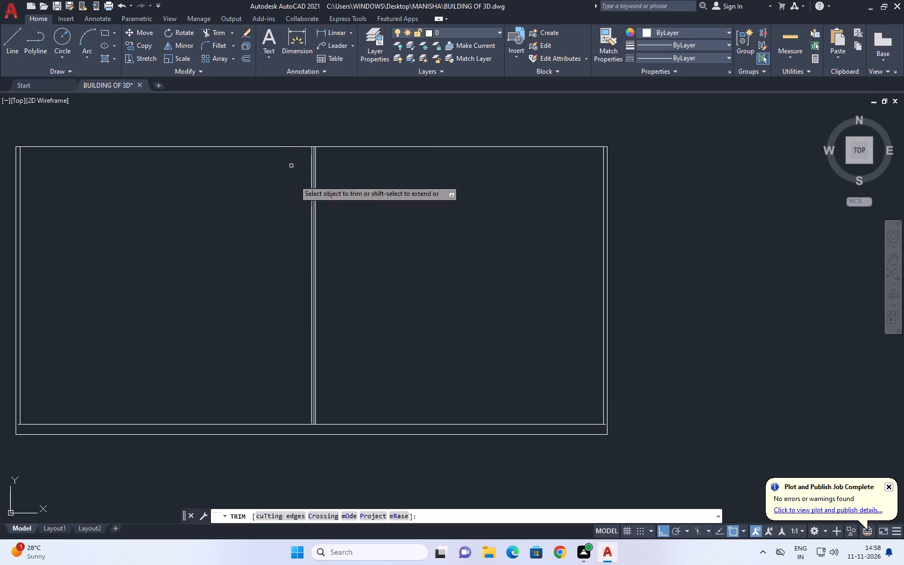
{"action": "scroll", "coordinate": [604, 427], "scroll_direction": "up", "scroll_amount": 4}
{"action": "left_click", "coordinate": [615, 409]}
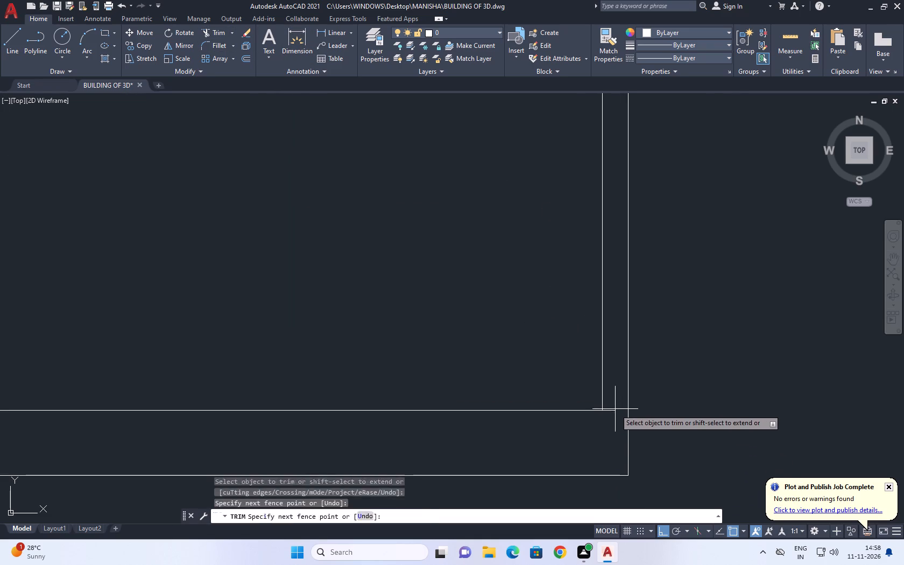
{"action": "left_click", "coordinate": [608, 418]}
{"action": "scroll", "coordinate": [608, 414], "scroll_direction": "down", "scroll_amount": 5}
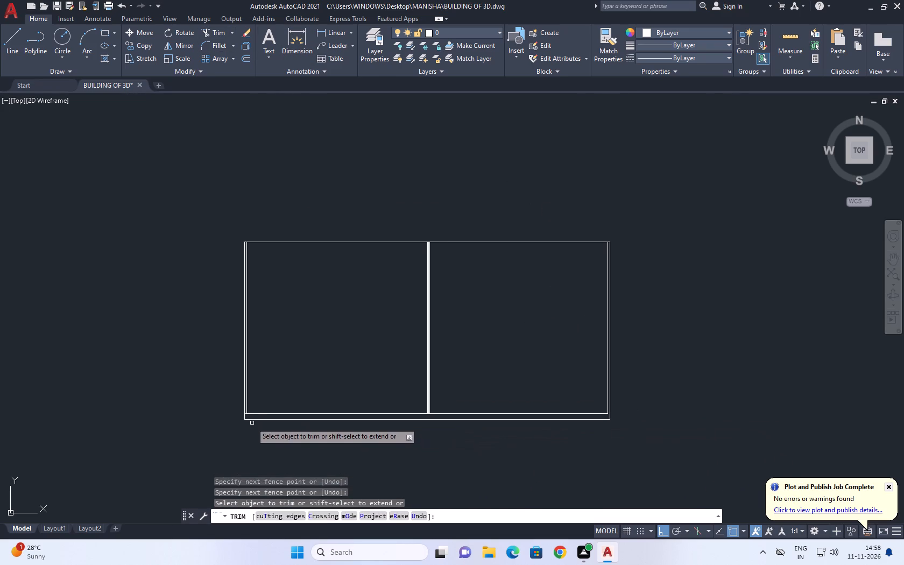
{"action": "scroll", "coordinate": [238, 415], "scroll_direction": "up", "scroll_amount": 5}
{"action": "left_click", "coordinate": [286, 409]}
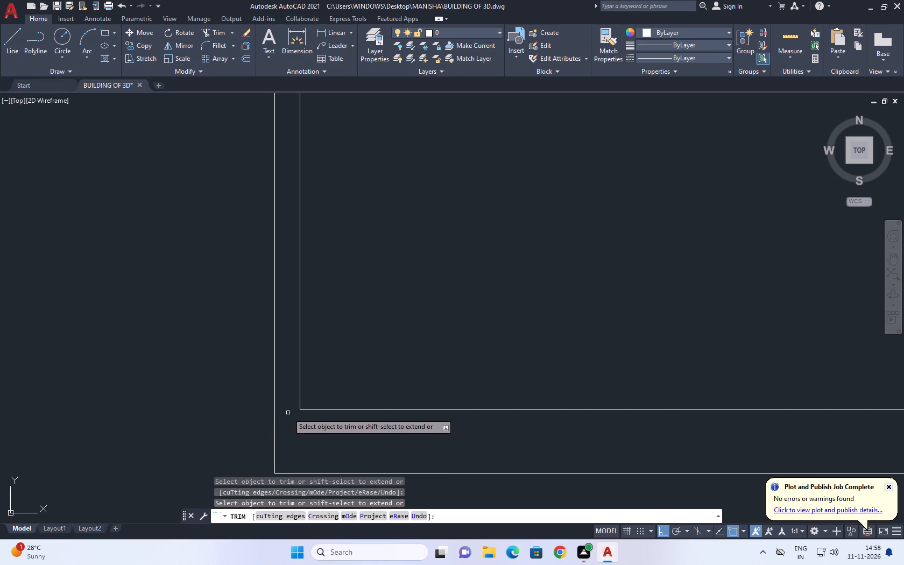
{"action": "right_click", "coordinate": [340, 335]}
{"action": "left_click", "coordinate": [364, 350]}
{"action": "scroll", "coordinate": [365, 351], "scroll_direction": "down", "scroll_amount": 5}
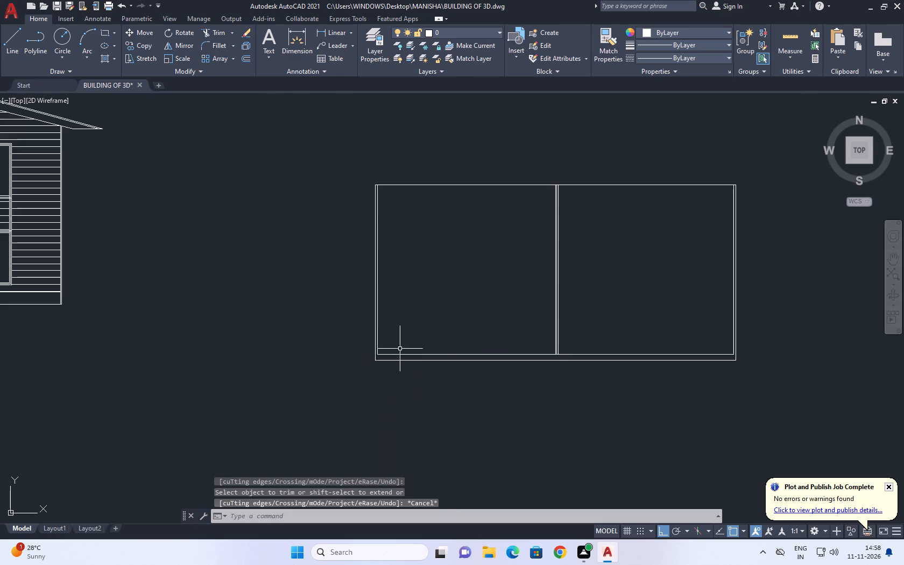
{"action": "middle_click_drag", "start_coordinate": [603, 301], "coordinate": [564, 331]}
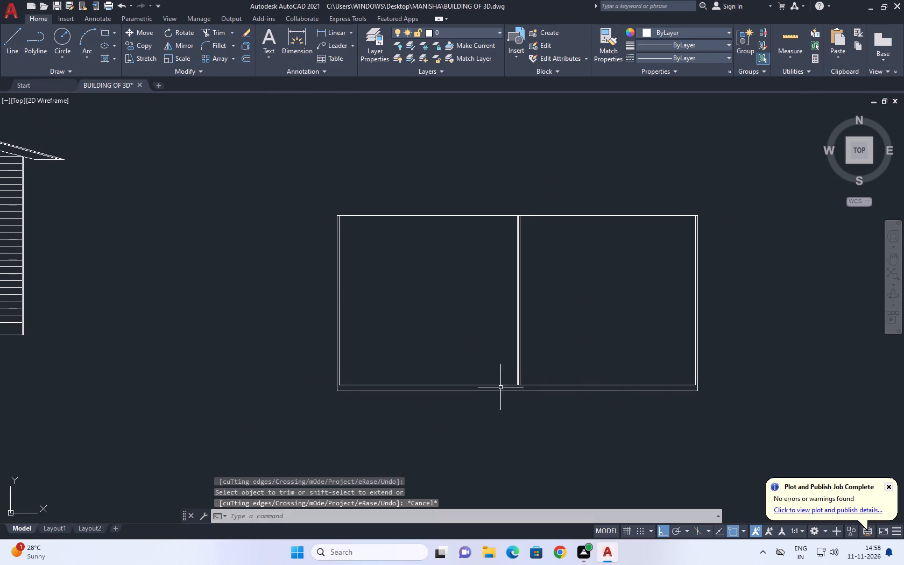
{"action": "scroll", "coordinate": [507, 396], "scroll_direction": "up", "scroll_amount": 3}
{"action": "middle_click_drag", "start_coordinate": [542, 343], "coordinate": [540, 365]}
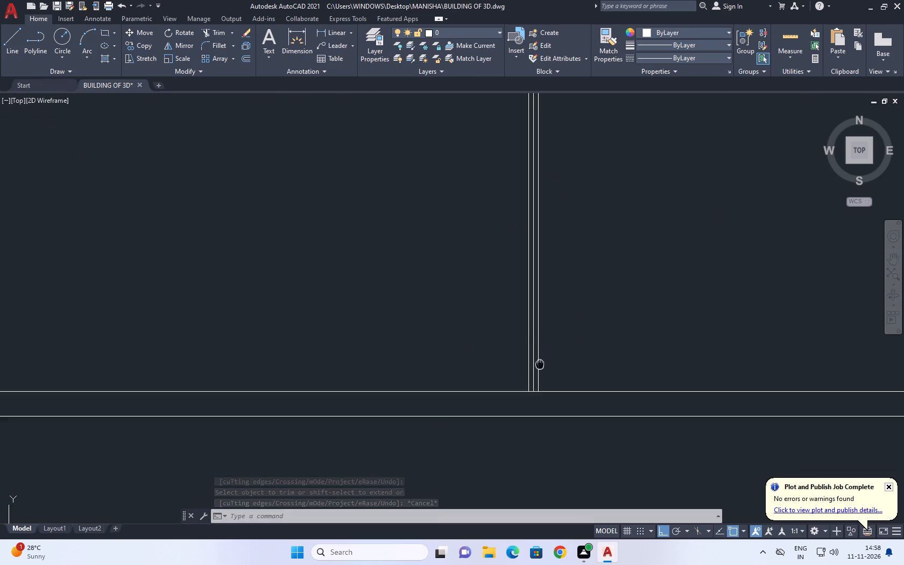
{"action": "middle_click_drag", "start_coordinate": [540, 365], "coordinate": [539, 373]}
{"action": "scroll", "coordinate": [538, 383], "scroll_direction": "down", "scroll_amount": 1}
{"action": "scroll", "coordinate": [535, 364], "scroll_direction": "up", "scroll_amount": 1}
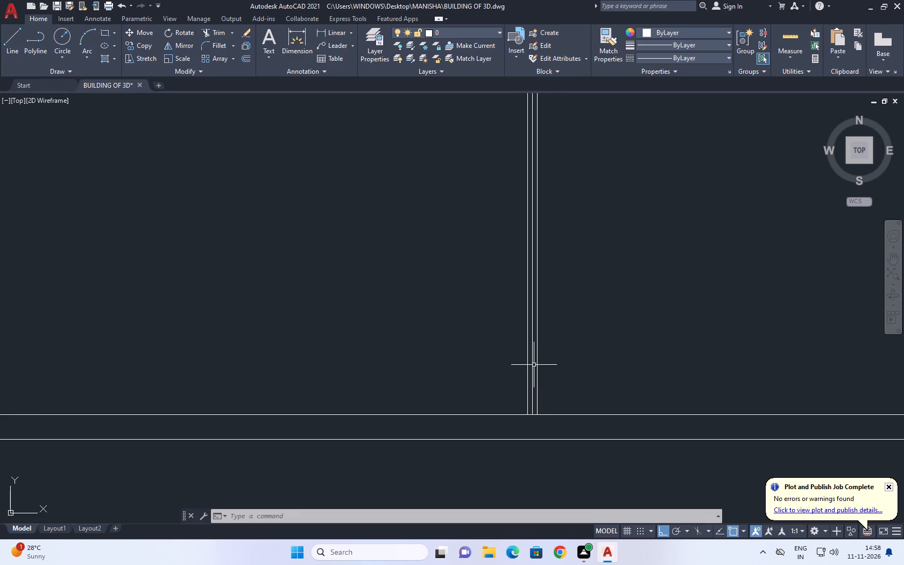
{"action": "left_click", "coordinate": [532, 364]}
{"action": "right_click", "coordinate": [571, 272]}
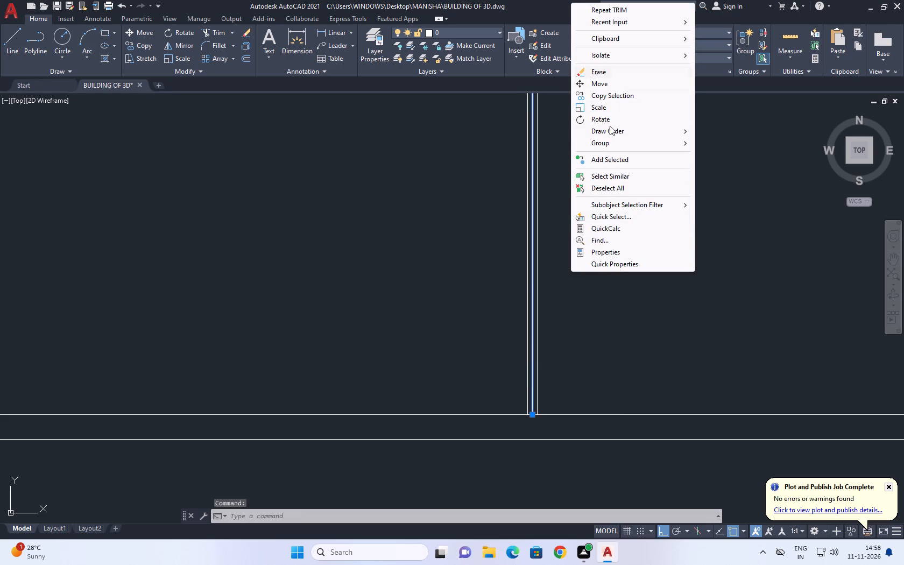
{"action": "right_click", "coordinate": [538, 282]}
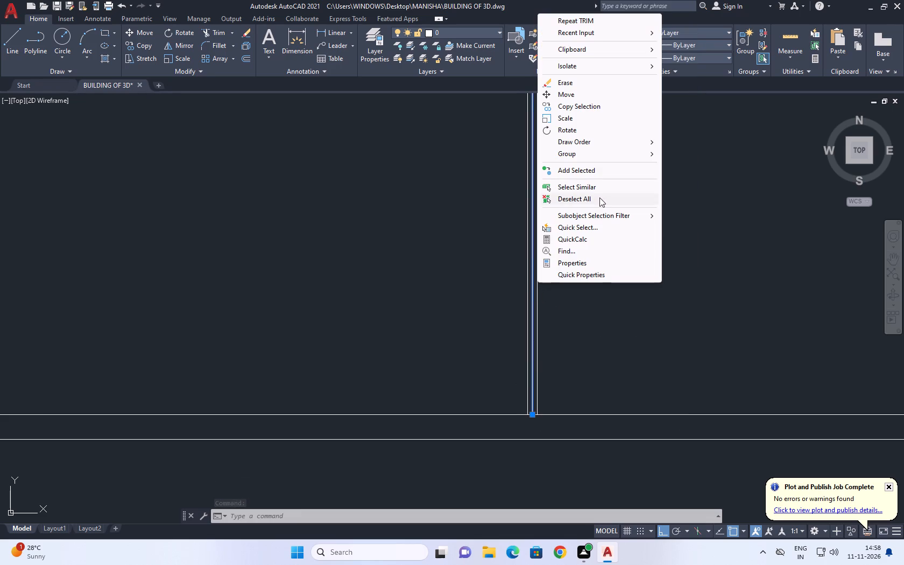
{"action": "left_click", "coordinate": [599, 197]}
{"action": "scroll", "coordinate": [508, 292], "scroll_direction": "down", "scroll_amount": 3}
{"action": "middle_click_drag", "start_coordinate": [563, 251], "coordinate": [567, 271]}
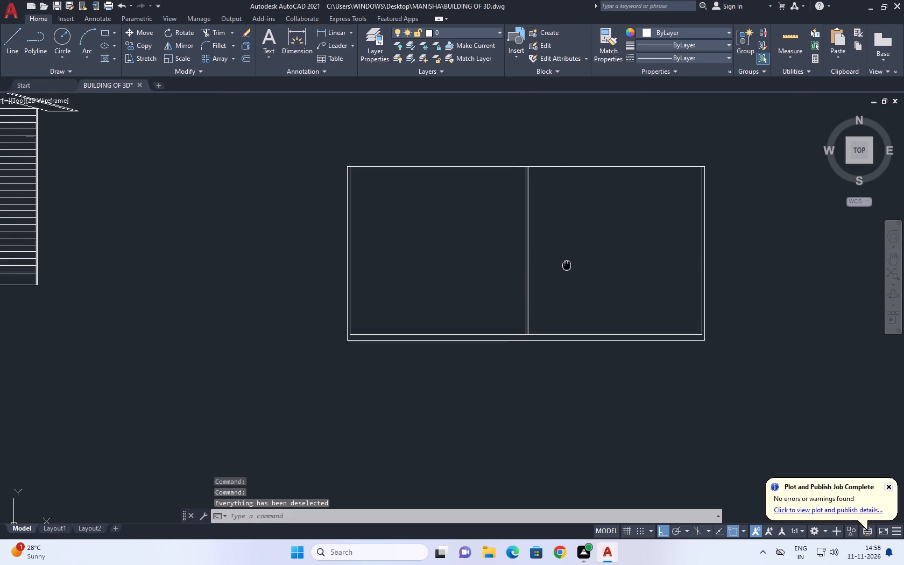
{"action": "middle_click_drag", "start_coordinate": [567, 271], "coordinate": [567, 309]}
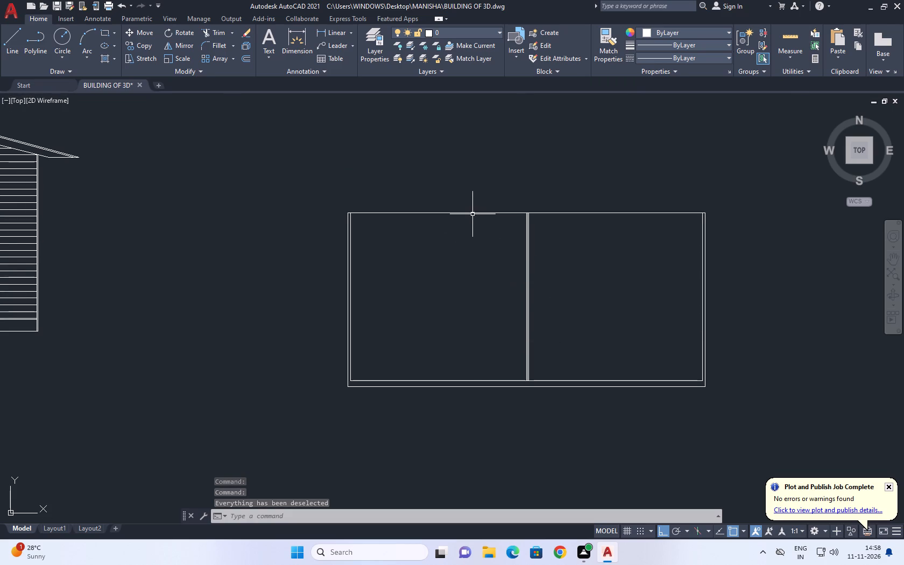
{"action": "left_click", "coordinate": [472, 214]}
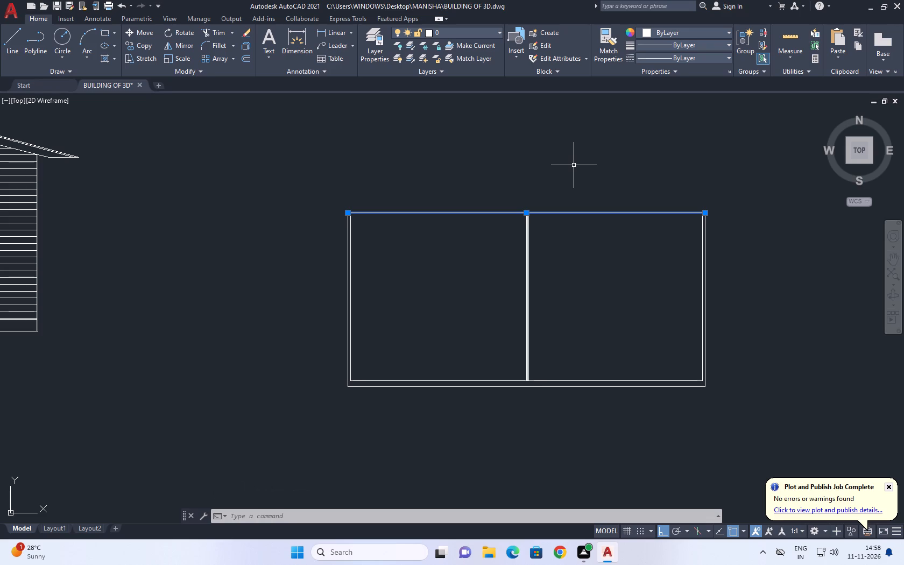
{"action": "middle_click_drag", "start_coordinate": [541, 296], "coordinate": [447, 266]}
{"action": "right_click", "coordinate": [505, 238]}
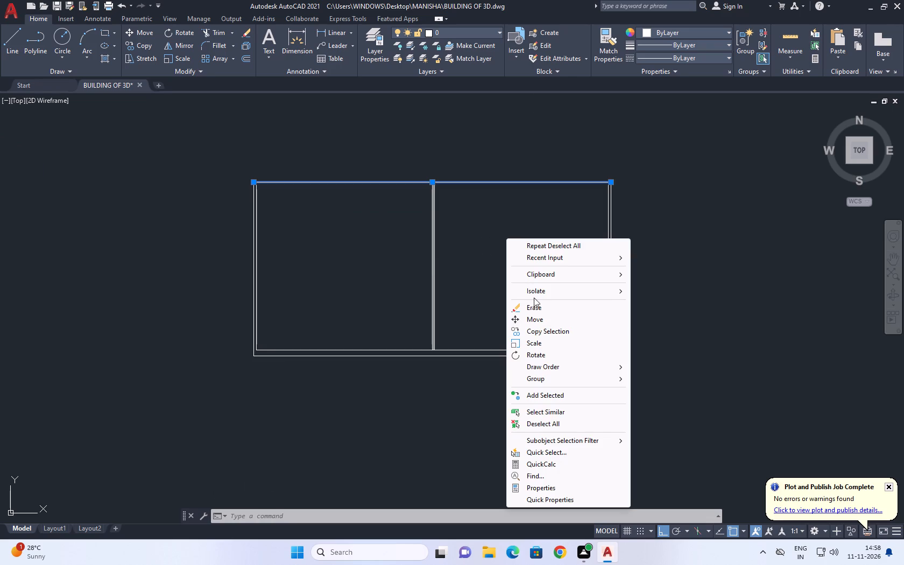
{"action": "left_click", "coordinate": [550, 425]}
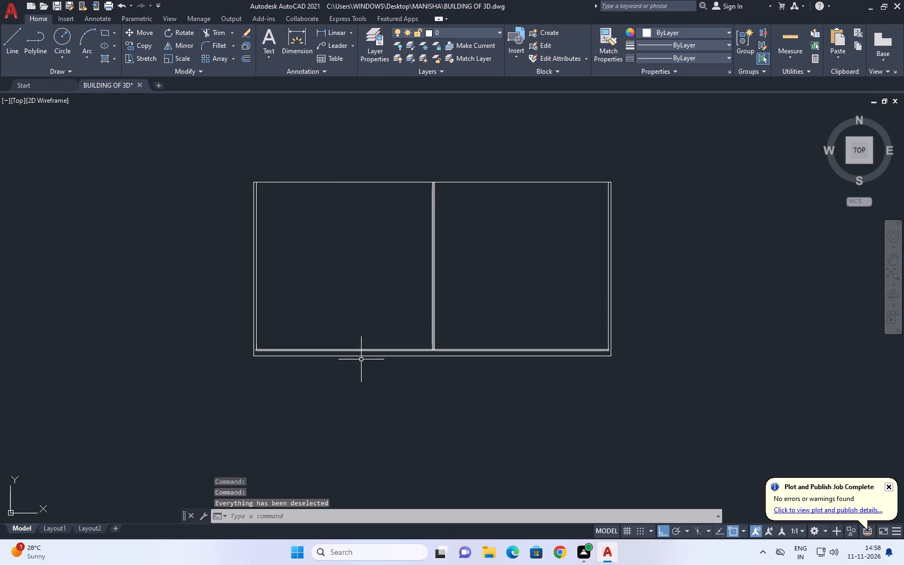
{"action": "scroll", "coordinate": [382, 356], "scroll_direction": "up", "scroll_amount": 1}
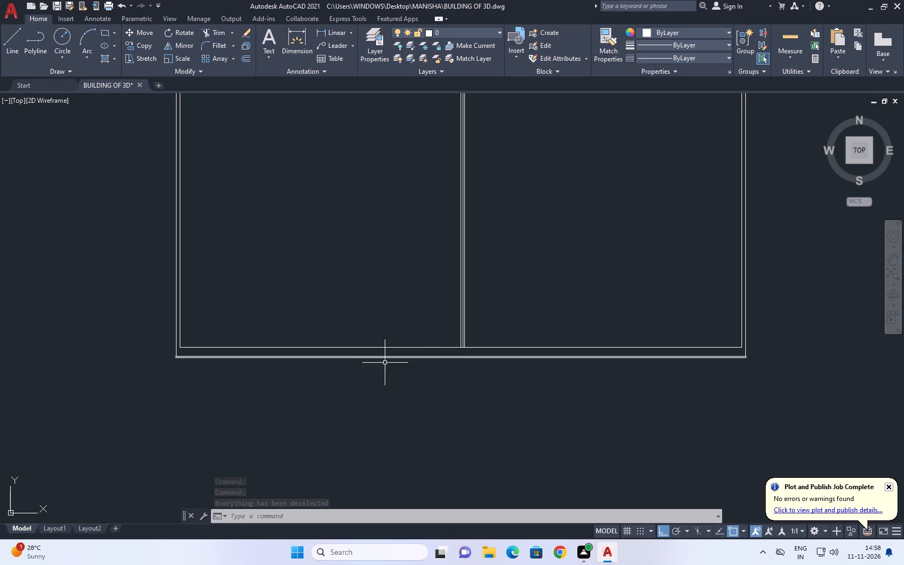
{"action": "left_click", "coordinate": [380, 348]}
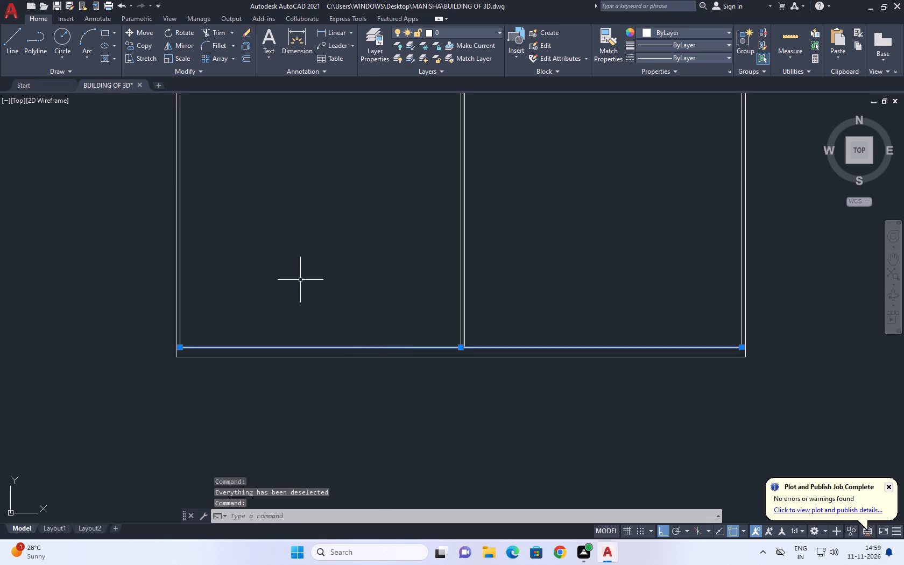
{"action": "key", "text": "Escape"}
Erase the three vertical divider lines at the centre of the outline.
{"action": "left_click", "coordinate": [507, 215]}
{"action": "left_click_drag", "start_coordinate": [421, 226], "coordinate": [399, 226]}
{"action": "middle_click_drag", "start_coordinate": [475, 241], "coordinate": [478, 279]}
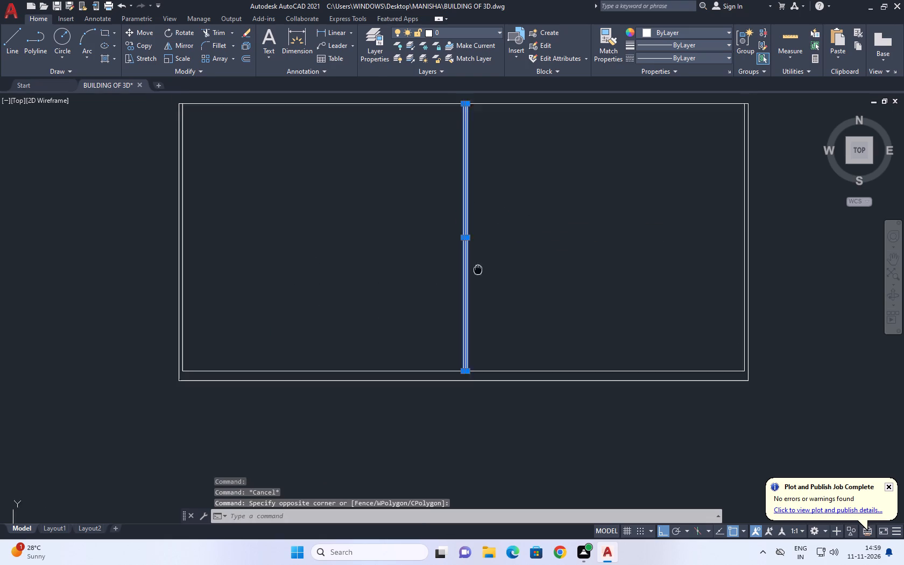
{"action": "middle_click_drag", "start_coordinate": [478, 279], "coordinate": [484, 309]}
{"action": "key", "text": "Delete"}
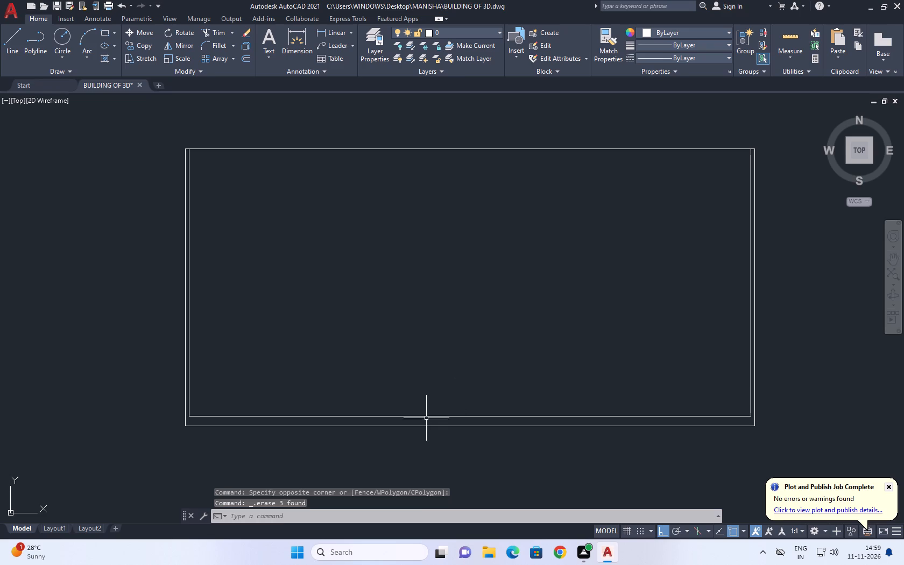
Divide the outline's upper base line into 3 equal segments.
{"action": "left_click", "coordinate": [420, 414]}
{"action": "left_click", "coordinate": [399, 417]}
{"action": "key", "text": "d"}
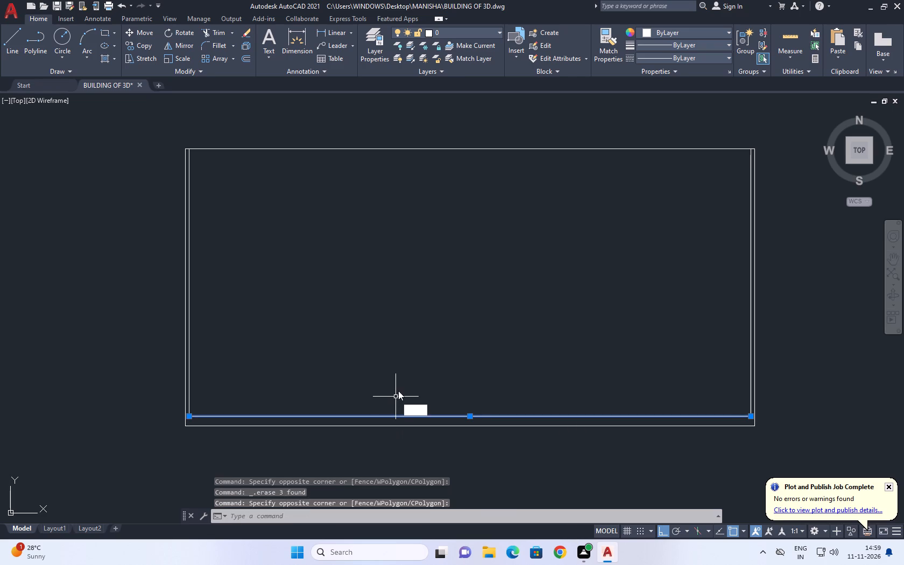
{"action": "key", "text": "i"}
{"action": "type", "text": "V"}
{"action": "key", "text": "space"}
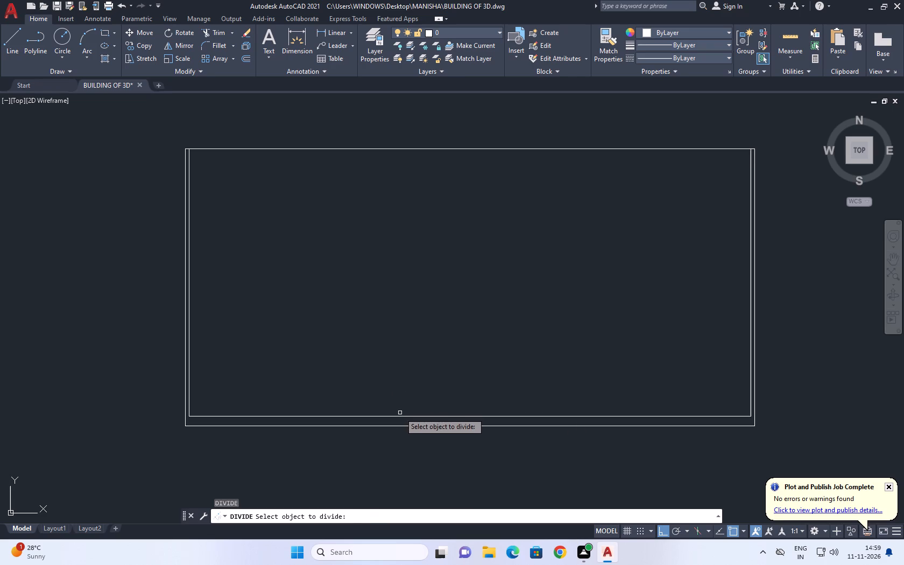
{"action": "left_click", "coordinate": [400, 416]}
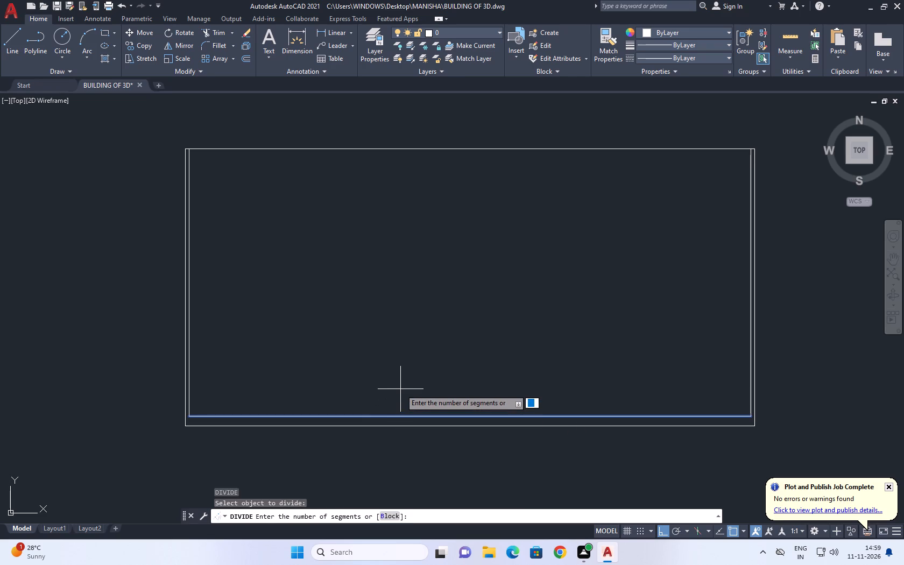
{"action": "key", "text": "3"}
{"action": "key", "text": "Return"}
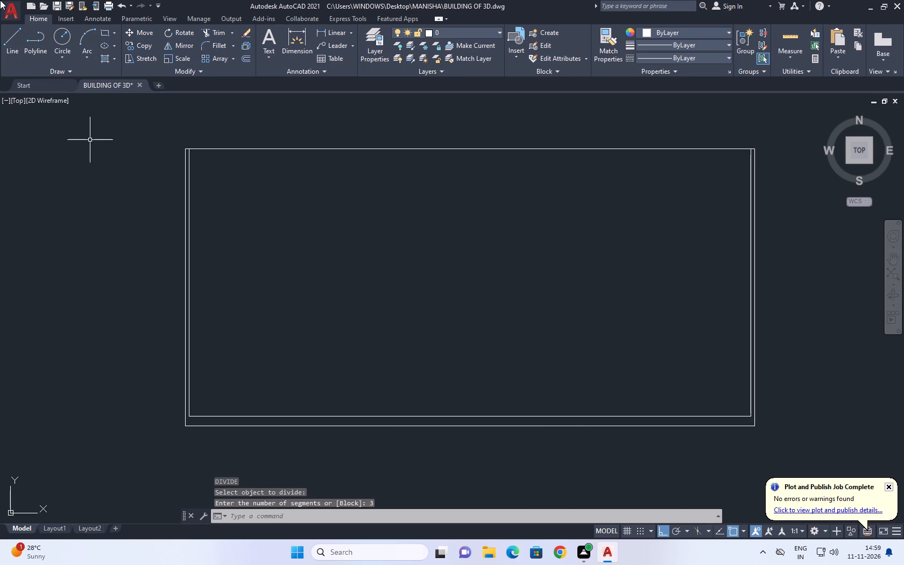
Draw a vertical line from each of the two division points on the upper base line up past the top edge.
{"action": "key", "text": "l"}
{"action": "key", "text": "space"}
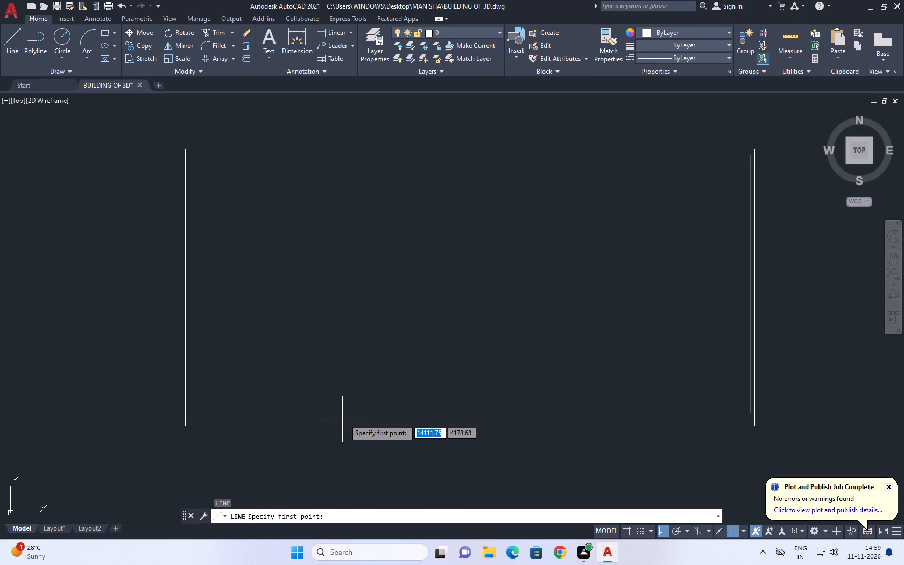
{"action": "left_click", "coordinate": [379, 418]}
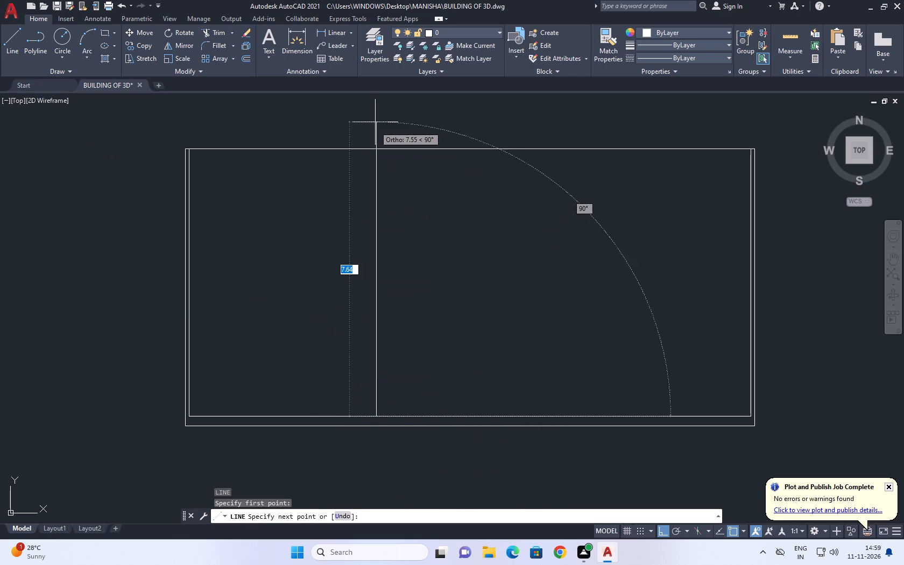
{"action": "left_click", "coordinate": [378, 112]}
{"action": "key", "text": "space"}
{"action": "key", "text": "space"}
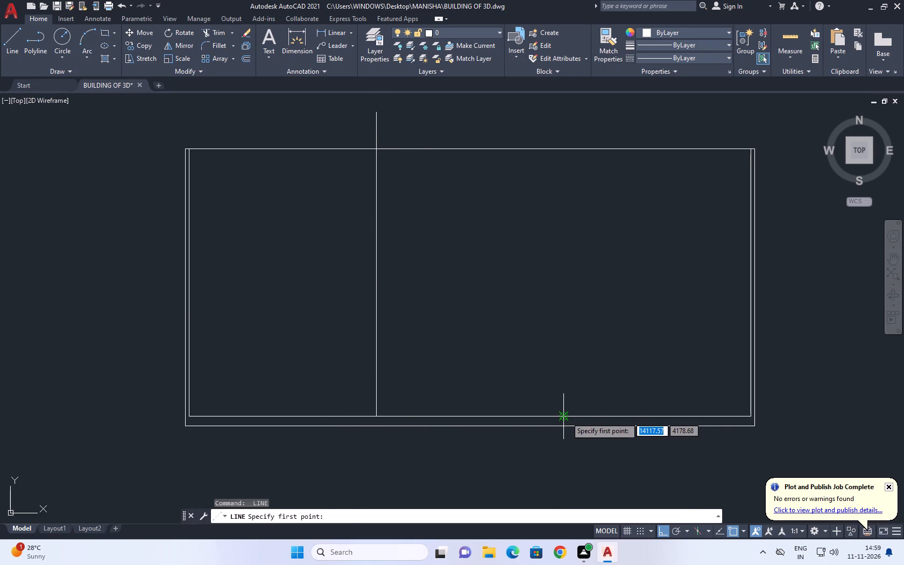
{"action": "left_click", "coordinate": [566, 417]}
{"action": "middle_click_drag", "start_coordinate": [567, 168], "coordinate": [548, 264]}
{"action": "left_click", "coordinate": [545, 171]}
{"action": "key", "text": "space"}
Trim the parts of both vertical divider lines that extend above the outline's top edge.
{"action": "middle_click_drag", "start_coordinate": [354, 193], "coordinate": [382, 272]}
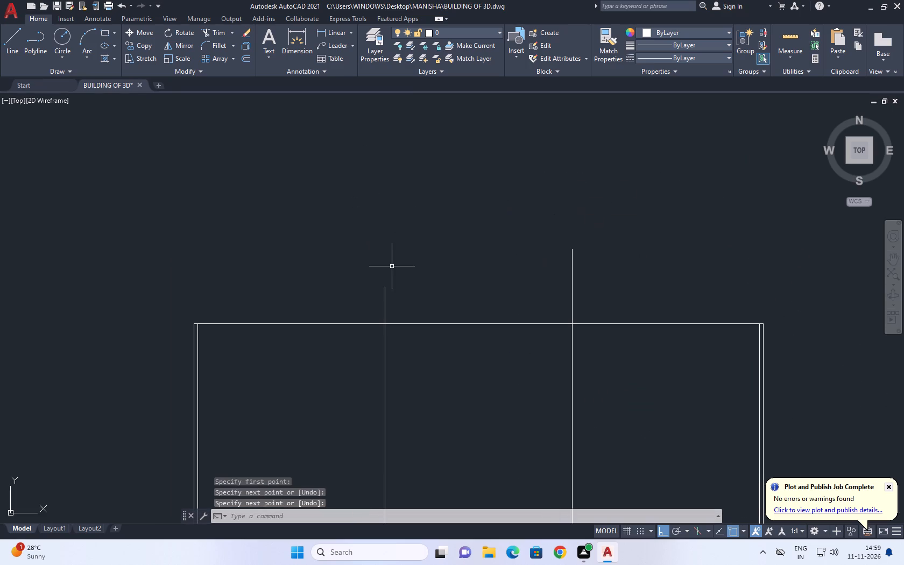
{"action": "key", "text": "t"}
{"action": "key", "text": "r"}
{"action": "key", "text": "space"}
{"action": "left_click", "coordinate": [608, 265]}
{"action": "left_click", "coordinate": [340, 297]}
{"action": "scroll", "coordinate": [449, 195], "scroll_direction": "down", "scroll_amount": 5}
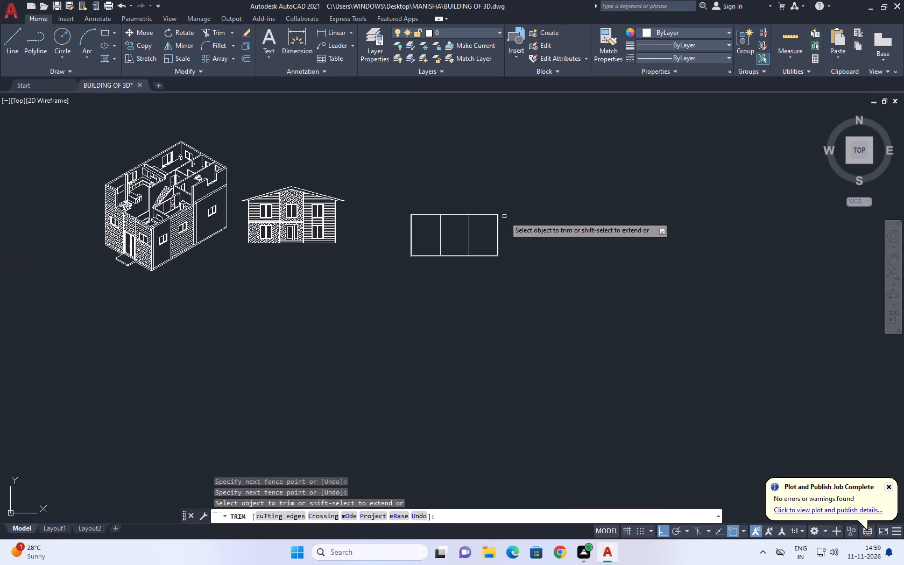
{"action": "key", "text": "space"}
Offset the left divider line by 0.05 to both sides.
{"action": "scroll", "coordinate": [425, 252], "scroll_direction": "up", "scroll_amount": 2}
{"action": "left_click", "coordinate": [508, 192]}
{"action": "left_click_drag", "start_coordinate": [443, 202], "coordinate": [437, 203]}
{"action": "middle_click_drag", "start_coordinate": [458, 215], "coordinate": [458, 289]}
{"action": "scroll", "coordinate": [458, 232], "scroll_direction": "up", "scroll_amount": 1}
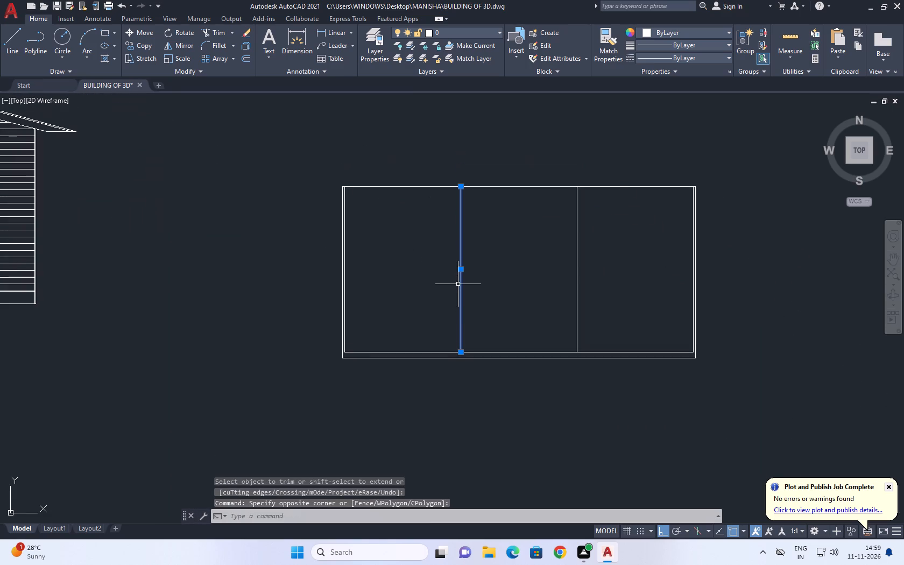
{"action": "type", "text": "O"}
{"action": "key", "text": "space"}
{"action": "key", "text": "space"}
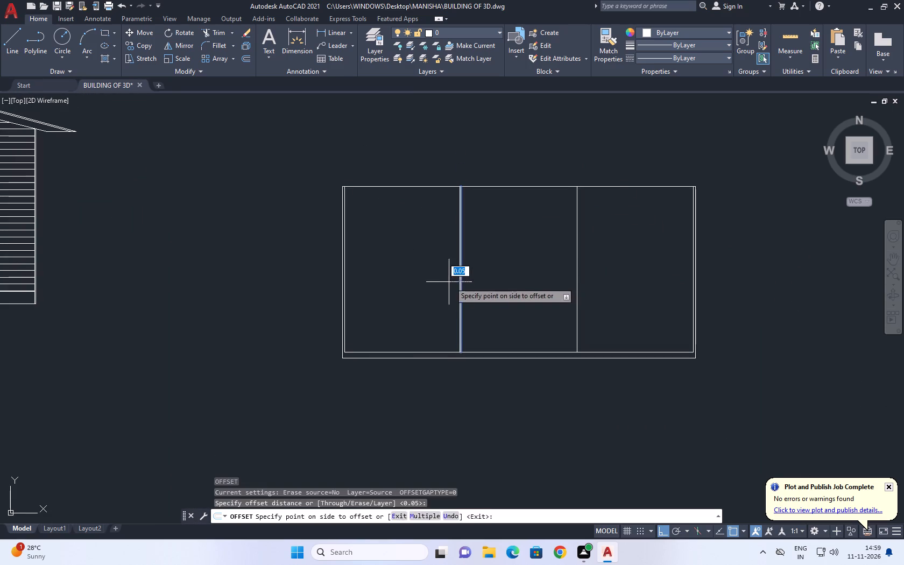
{"action": "left_click_drag", "start_coordinate": [390, 277], "coordinate": [367, 274]}
{"action": "middle_click_drag", "start_coordinate": [462, 296], "coordinate": [449, 265]}
{"action": "scroll", "coordinate": [438, 295], "scroll_direction": "up", "scroll_amount": 2}
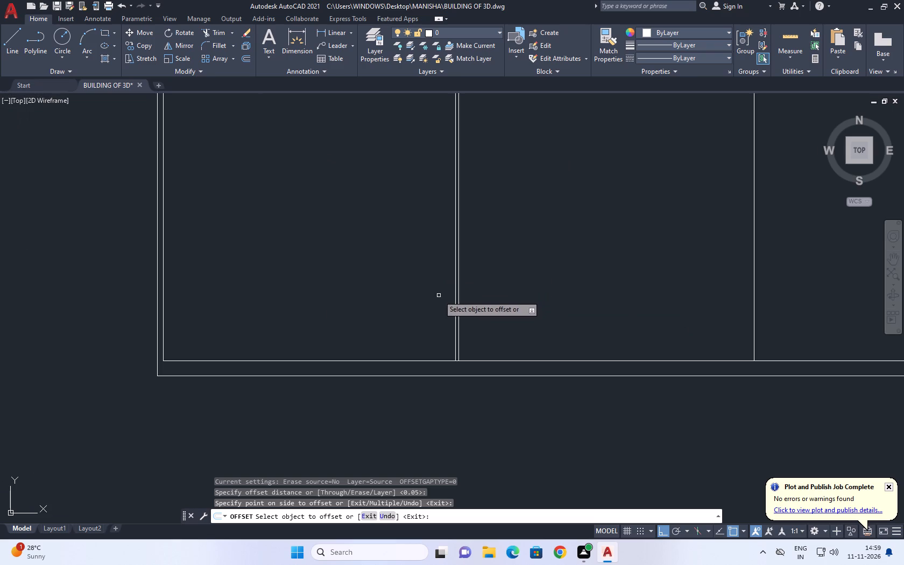
{"action": "scroll", "coordinate": [444, 298], "scroll_direction": "up", "scroll_amount": 3}
{"action": "left_click", "coordinate": [486, 292]}
{"action": "left_click", "coordinate": [568, 287]}
{"action": "scroll", "coordinate": [303, 213], "scroll_direction": "down", "scroll_amount": 4}
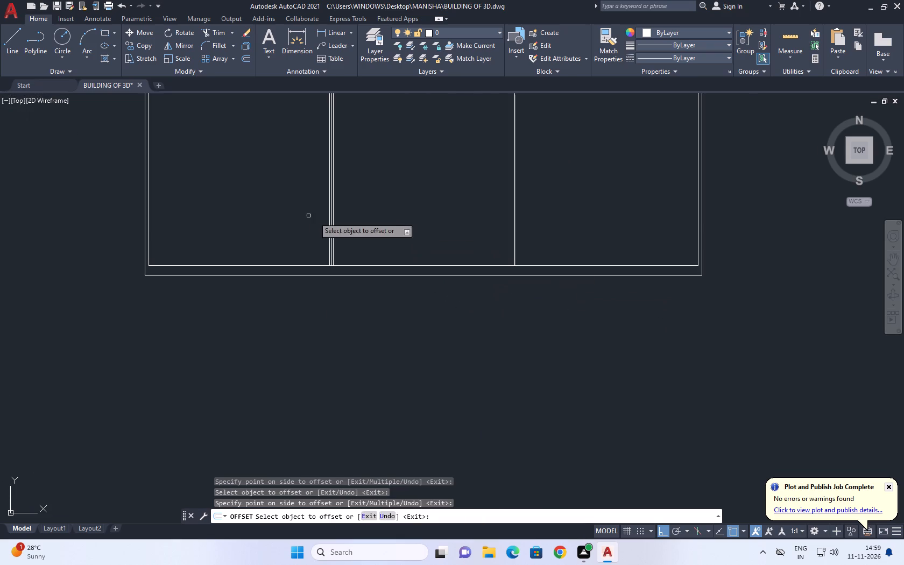
Offset the right divider line by 0.05 to both sides.
{"action": "left_click", "coordinate": [515, 207]}
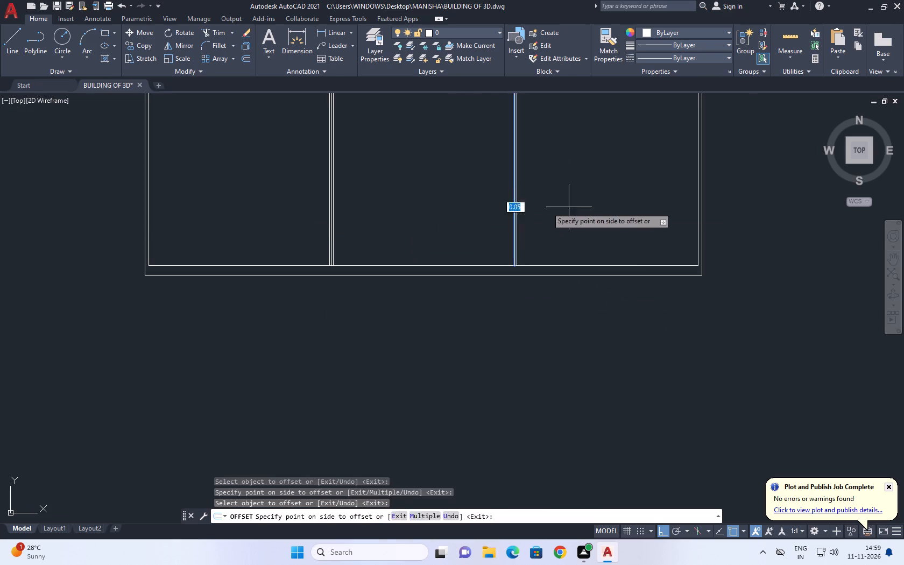
{"action": "left_click", "coordinate": [602, 203]}
{"action": "scroll", "coordinate": [525, 240], "scroll_direction": "up", "scroll_amount": 2}
{"action": "left_click", "coordinate": [496, 258]}
{"action": "left_click_drag", "start_coordinate": [438, 262], "coordinate": [414, 264]}
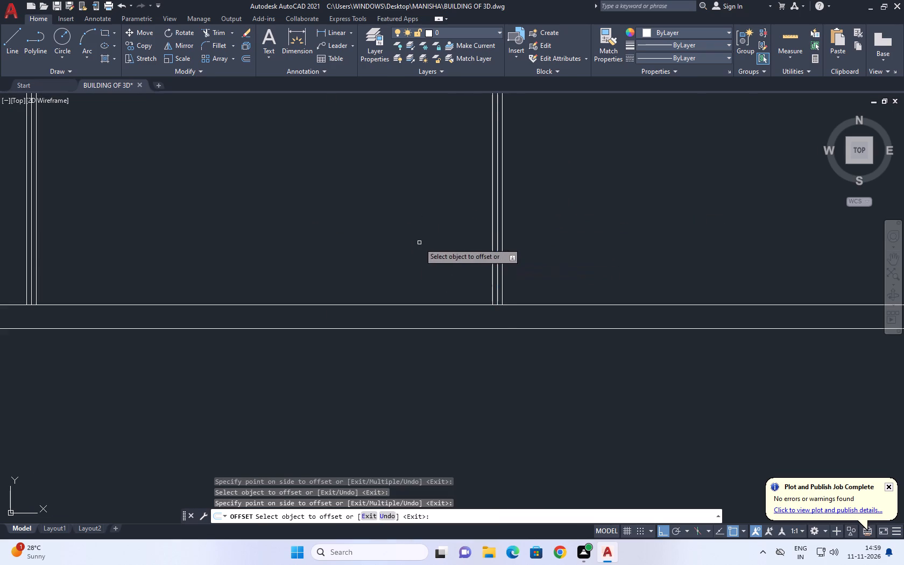
Delete the centre line of each of the two dividers, leaving only the offset pairs.
{"action": "right_click", "coordinate": [420, 228]}
{"action": "left_click", "coordinate": [451, 248]}
{"action": "scroll", "coordinate": [492, 249], "scroll_direction": "up", "scroll_amount": 2}
{"action": "left_click", "coordinate": [501, 246]}
{"action": "double_click", "coordinate": [506, 236]}
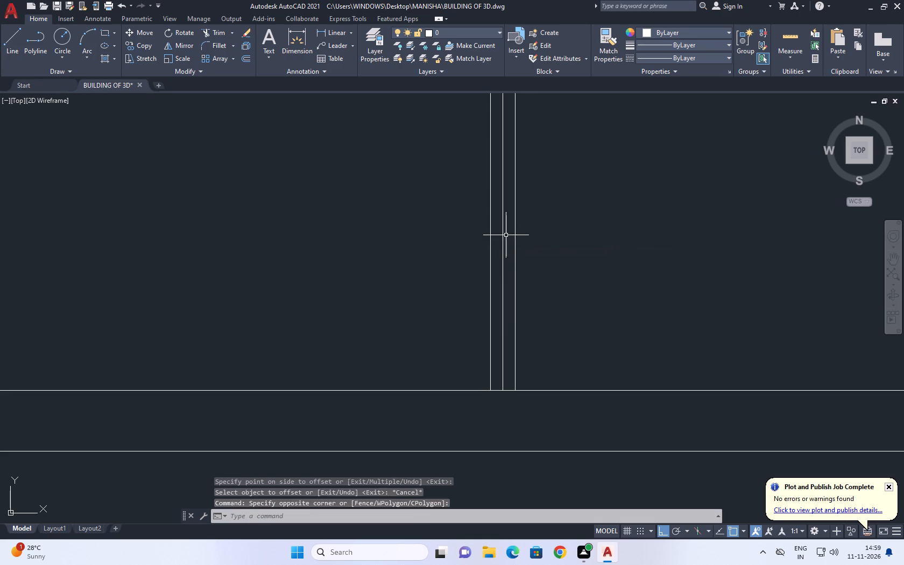
{"action": "scroll", "coordinate": [344, 211], "scroll_direction": "down", "scroll_amount": 5}
{"action": "middle_click_drag", "start_coordinate": [272, 218], "coordinate": [443, 237]}
{"action": "scroll", "coordinate": [440, 234], "scroll_direction": "up", "scroll_amount": 3}
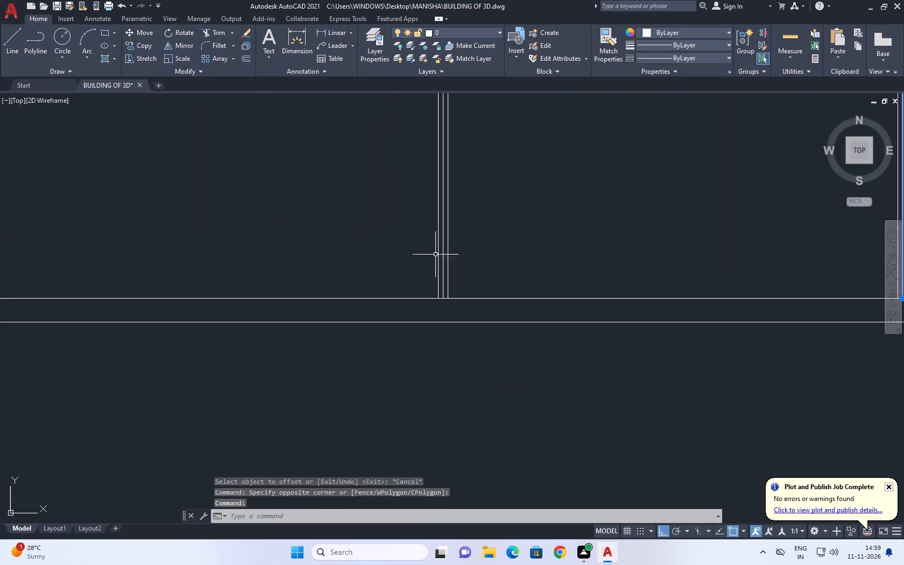
{"action": "scroll", "coordinate": [435, 255], "scroll_direction": "up", "scroll_amount": 2}
{"action": "left_click", "coordinate": [444, 228]}
{"action": "left_click_drag", "start_coordinate": [425, 240], "coordinate": [426, 245]}
{"action": "key", "text": "Delete"}
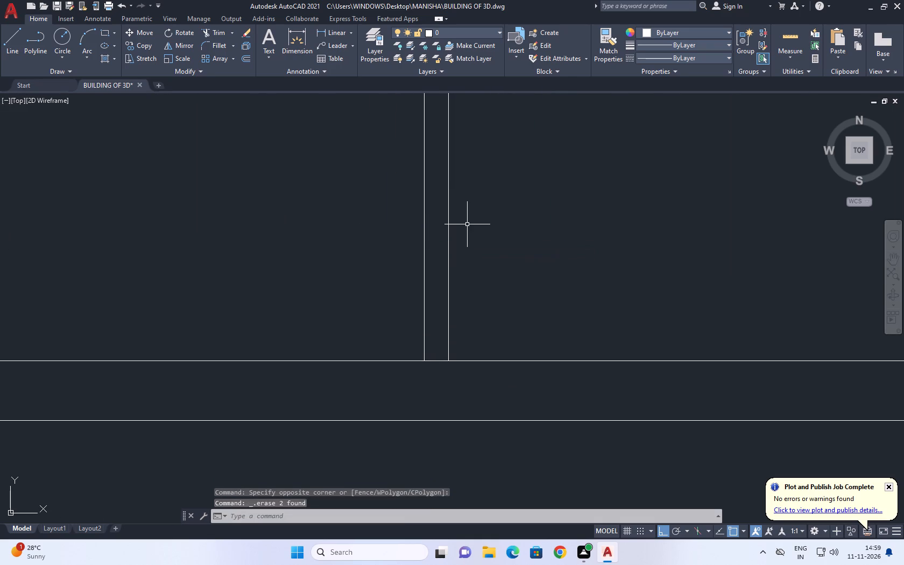
Check the outline's overall width along the bottom edge with a linear dimension, without placing it.
{"action": "scroll", "coordinate": [93, 171], "scroll_direction": "down", "scroll_amount": 4}
{"action": "scroll", "coordinate": [195, 250], "scroll_direction": "down", "scroll_amount": 2}
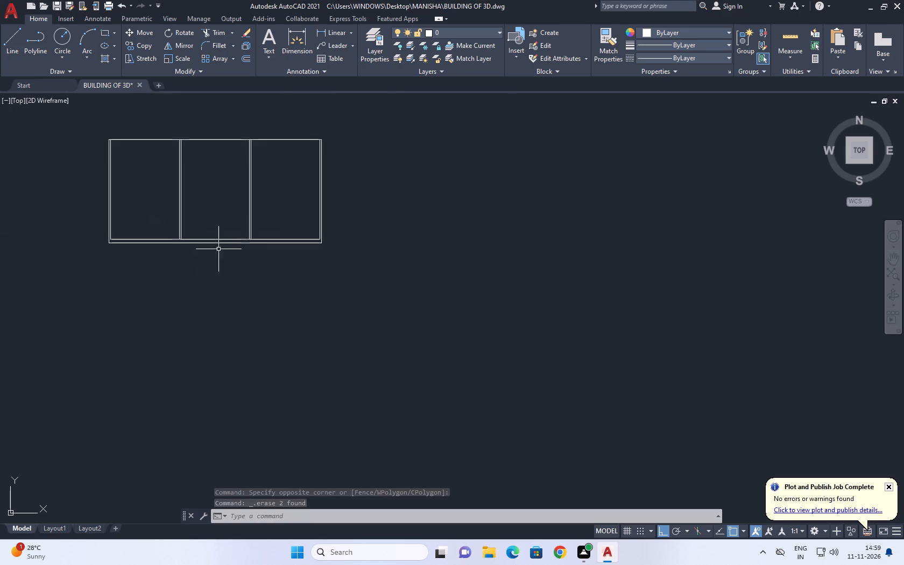
{"action": "middle_click_drag", "start_coordinate": [186, 164], "coordinate": [415, 252]}
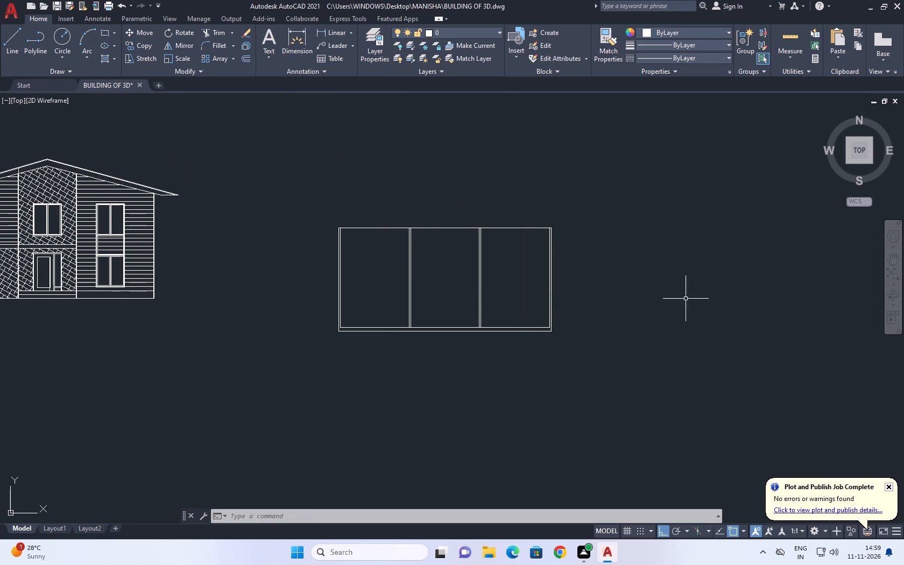
{"action": "left_click", "coordinate": [338, 31]}
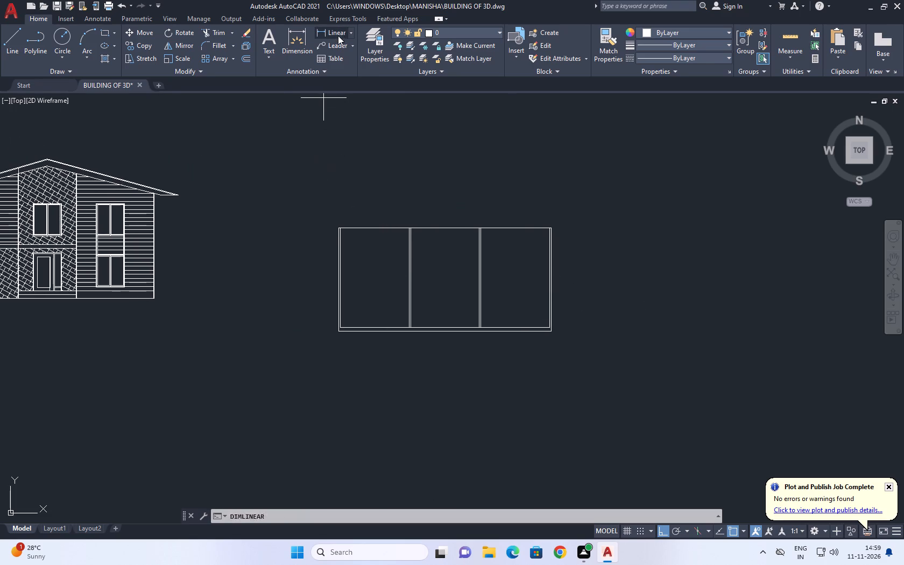
{"action": "scroll", "coordinate": [351, 333], "scroll_direction": "up", "scroll_amount": 2}
{"action": "left_click", "coordinate": [316, 333]}
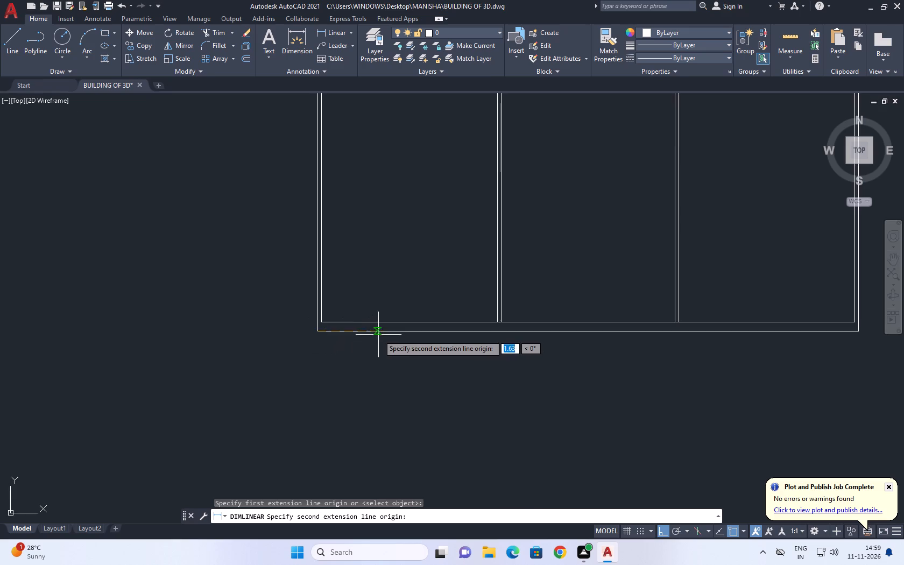
{"action": "scroll", "coordinate": [378, 335], "scroll_direction": "down", "scroll_amount": 1}
{"action": "scroll", "coordinate": [666, 339], "scroll_direction": "up", "scroll_amount": 1}
{"action": "left_click", "coordinate": [683, 333]}
{"action": "scroll", "coordinate": [683, 333], "scroll_direction": "down", "scroll_amount": 1}
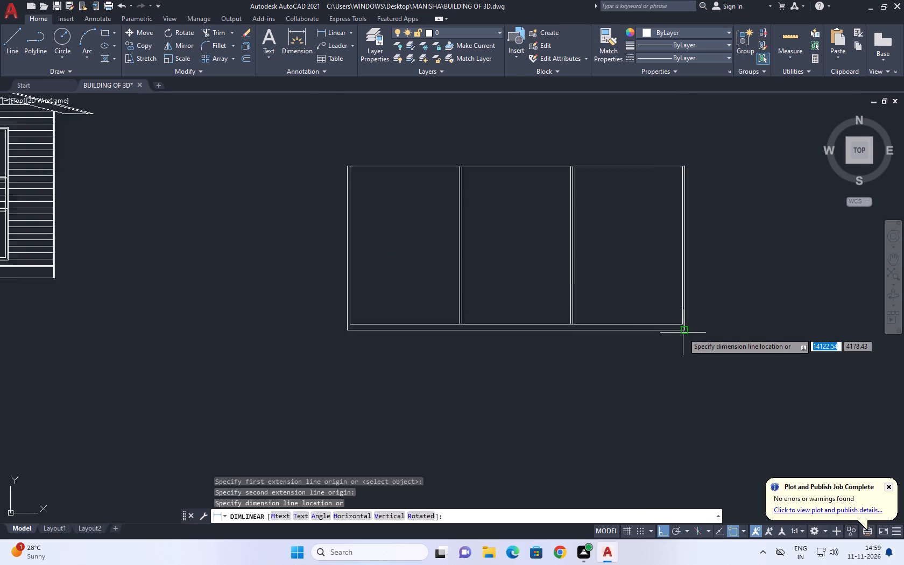
{"action": "scroll", "coordinate": [683, 333], "scroll_direction": "down", "scroll_amount": 1}
{"action": "key", "text": "space"}
Delete the inner vertical side line at both the right and left ends of the outline.
{"action": "scroll", "coordinate": [684, 343], "scroll_direction": "up", "scroll_amount": 3}
{"action": "left_click", "coordinate": [671, 292]}
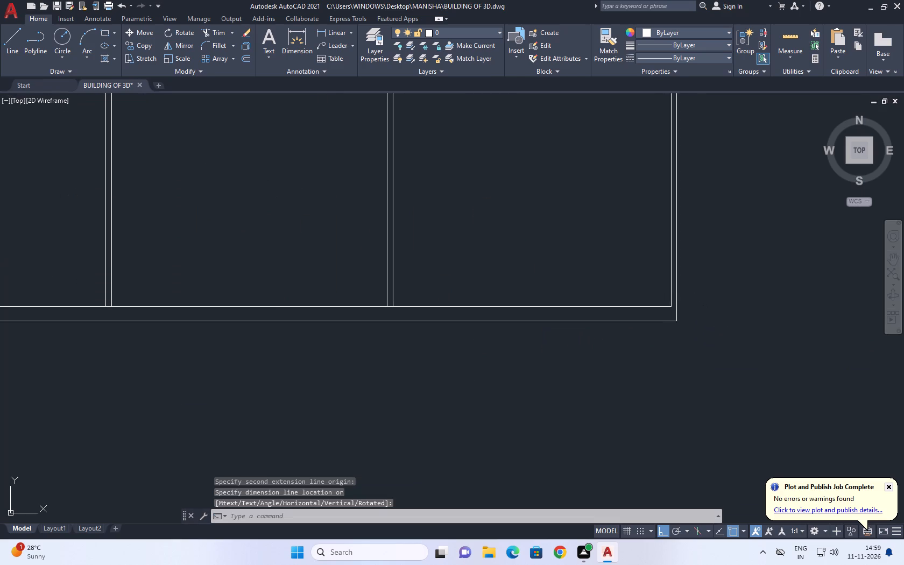
{"action": "middle_click_drag", "start_coordinate": [596, 259], "coordinate": [605, 296]}
{"action": "key", "text": "Delete"}
{"action": "scroll", "coordinate": [595, 307], "scroll_direction": "down", "scroll_amount": 2}
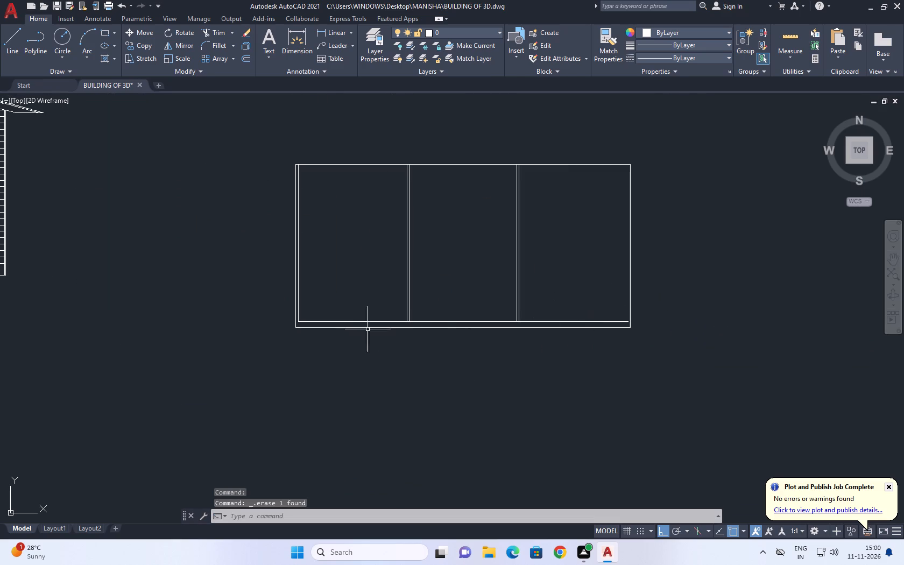
{"action": "scroll", "coordinate": [299, 314], "scroll_direction": "up", "scroll_amount": 4}
{"action": "left_click", "coordinate": [294, 298]}
{"action": "left_click", "coordinate": [287, 309]}
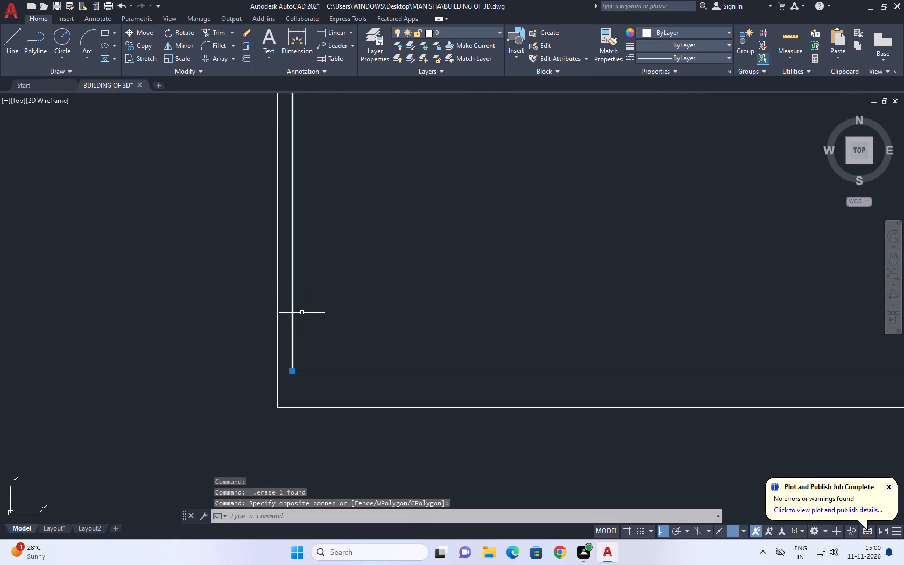
{"action": "key", "text": "Delete"}
Extend both ends of the upper base line to the outline's outer side lines.
{"action": "scroll", "coordinate": [347, 331], "scroll_direction": "down", "scroll_amount": 3}
{"action": "middle_click_drag", "start_coordinate": [409, 287], "coordinate": [430, 383]}
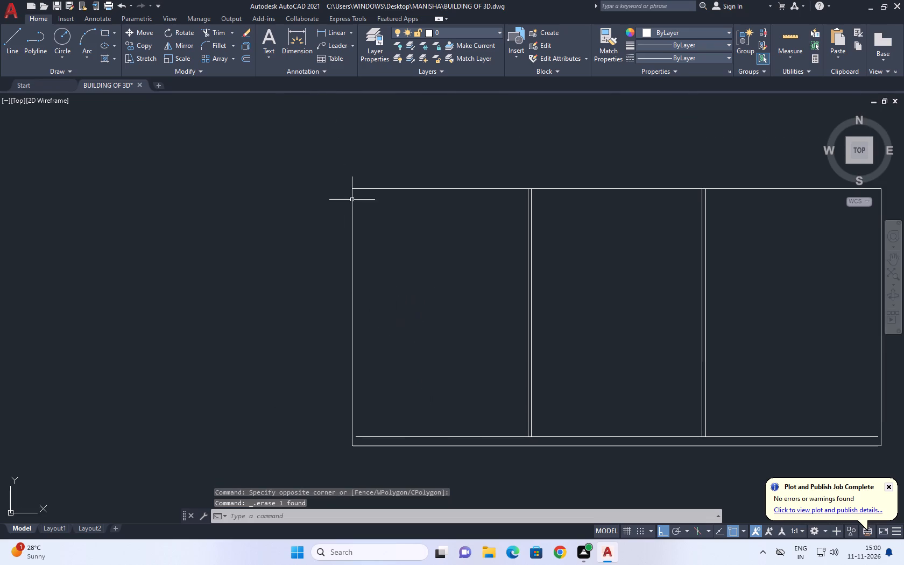
{"action": "middle_click_drag", "start_coordinate": [457, 343], "coordinate": [414, 319]}
{"action": "type", "text": "EX"}
{"action": "key", "text": "space"}
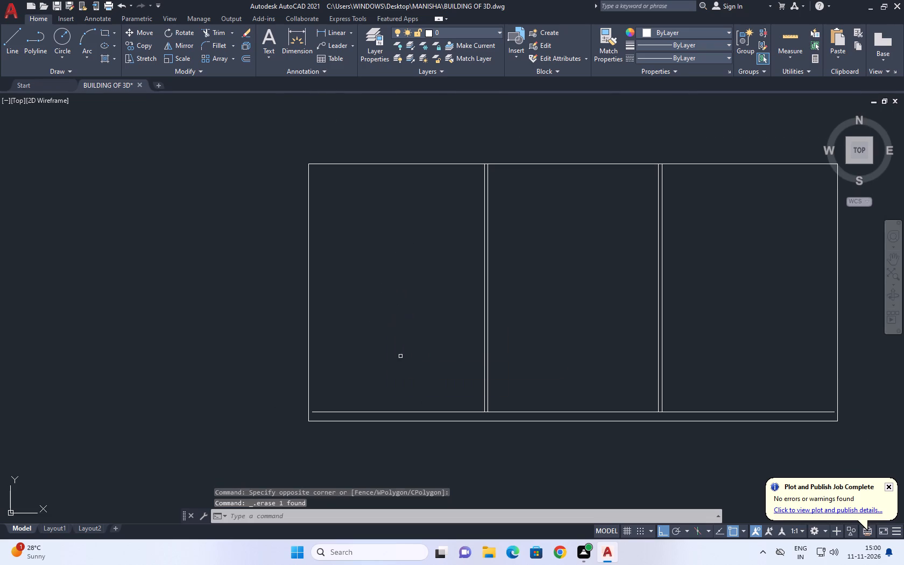
{"action": "middle_click_drag", "start_coordinate": [400, 372], "coordinate": [390, 261]}
{"action": "left_click", "coordinate": [336, 303]}
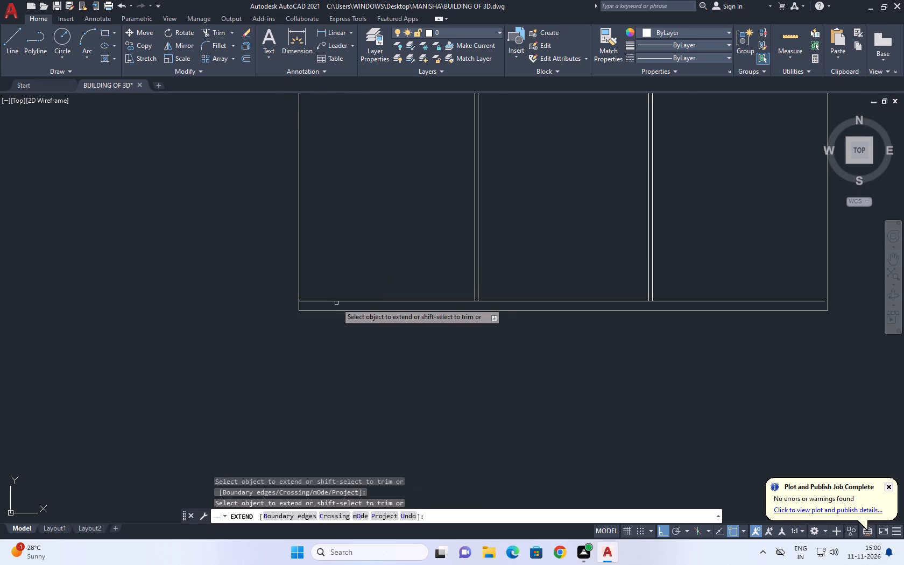
{"action": "scroll", "coordinate": [323, 289], "scroll_direction": "down", "scroll_amount": 1}
{"action": "scroll", "coordinate": [583, 281], "scroll_direction": "up", "scroll_amount": 2}
{"action": "left_click", "coordinate": [690, 315]}
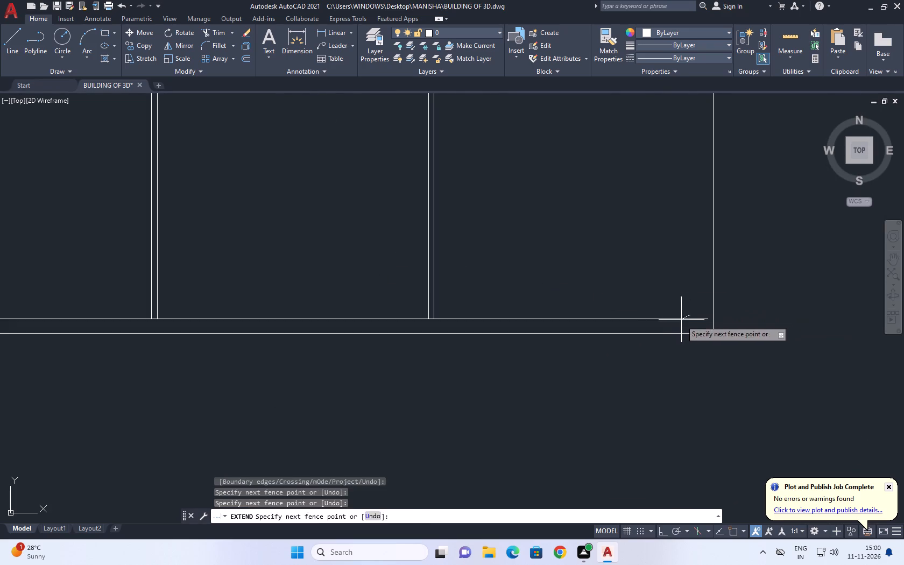
{"action": "left_click", "coordinate": [679, 322]}
{"action": "scroll", "coordinate": [523, 289], "scroll_direction": "down", "scroll_amount": 3}
{"action": "key", "text": "space"}
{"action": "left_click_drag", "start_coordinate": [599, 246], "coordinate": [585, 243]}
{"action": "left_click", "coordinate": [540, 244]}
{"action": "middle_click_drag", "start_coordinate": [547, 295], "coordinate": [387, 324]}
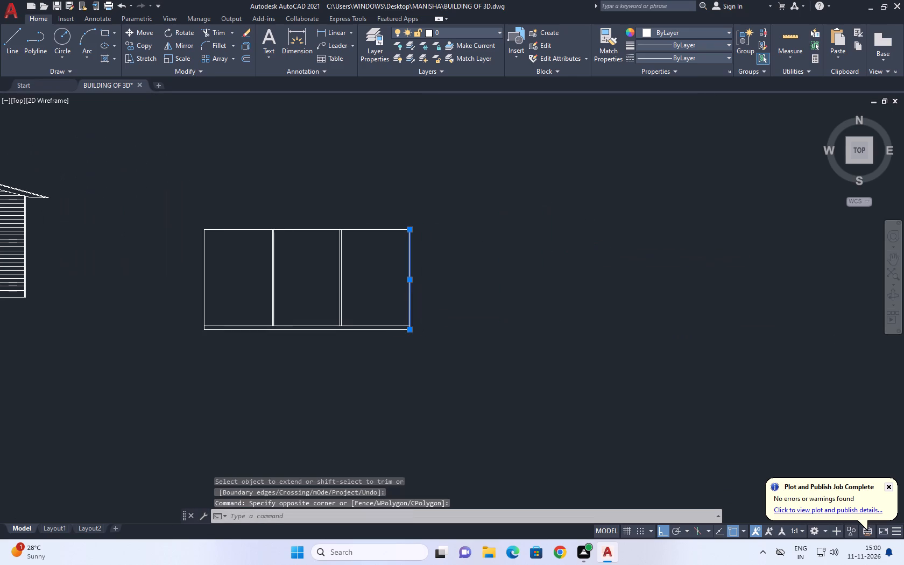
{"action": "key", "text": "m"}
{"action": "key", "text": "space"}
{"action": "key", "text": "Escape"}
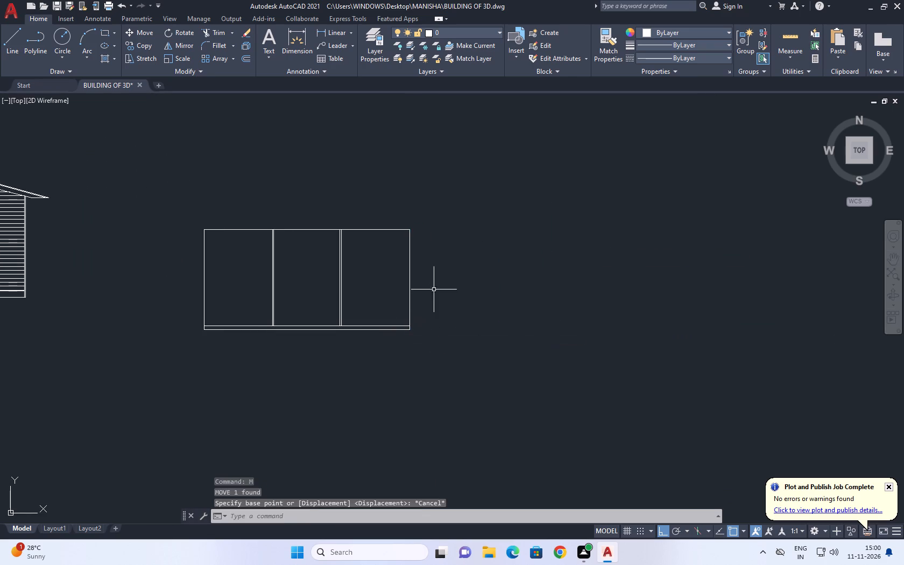
Offset the right and left outer side lines inward by 0.25.
{"action": "left_click", "coordinate": [434, 289]}
{"action": "left_click", "coordinate": [393, 278]}
{"action": "middle_click_drag", "start_coordinate": [437, 300], "coordinate": [387, 307]}
{"action": "type", "text": "O"}
{"action": "key", "text": "space"}
{"action": "scroll", "coordinate": [387, 307], "scroll_direction": "up", "scroll_amount": 1}
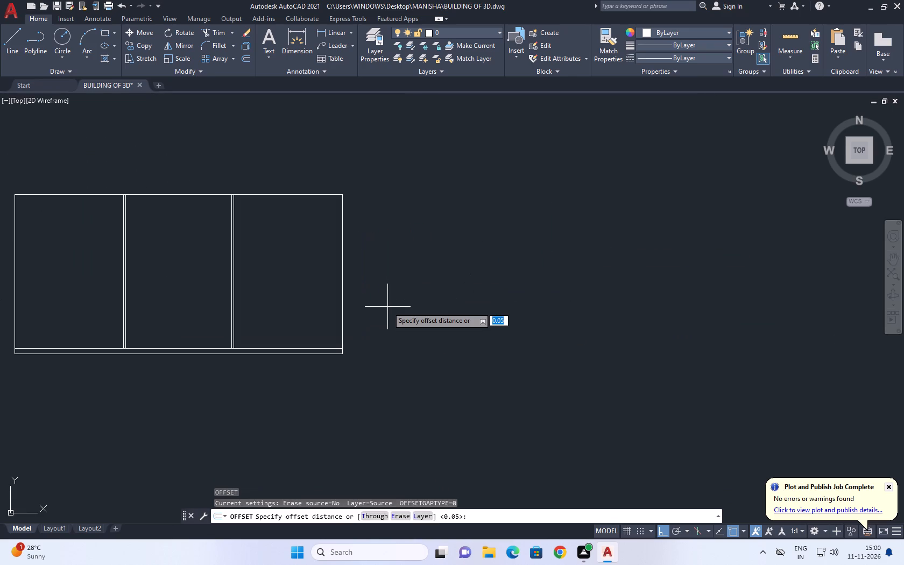
{"action": "middle_click_drag", "start_coordinate": [386, 307], "coordinate": [397, 313]}
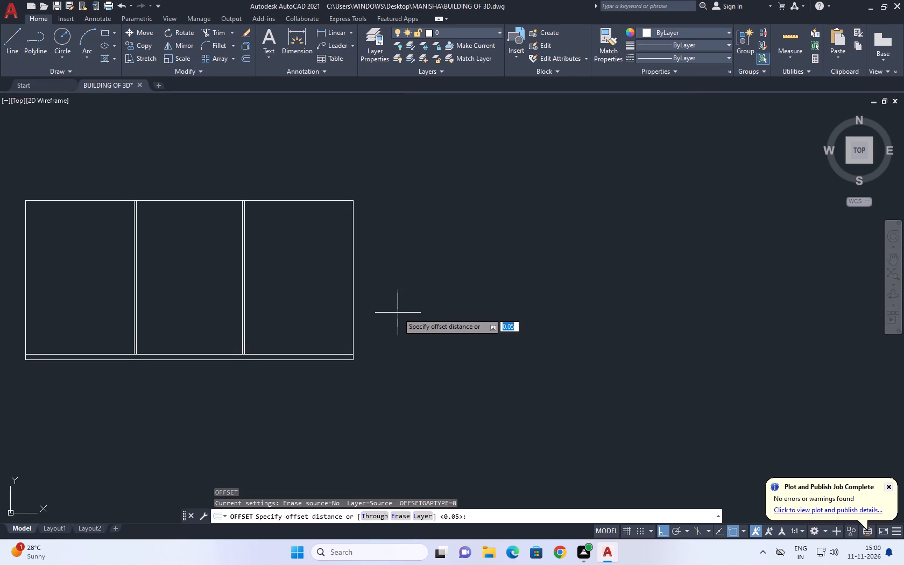
{"action": "scroll", "coordinate": [293, 313], "scroll_direction": "down", "scroll_amount": 1}
{"action": "type", "text": "0.25"}
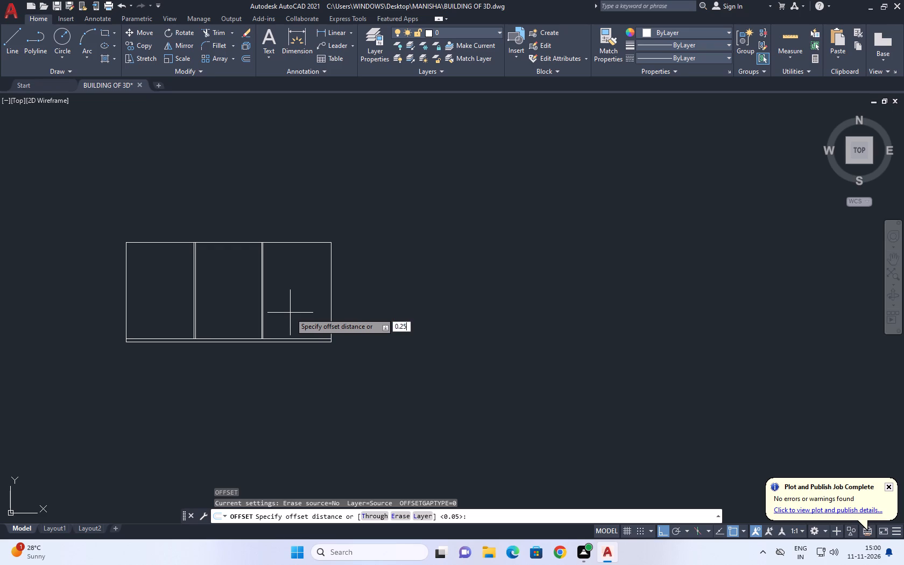
{"action": "key", "text": "Return"}
{"action": "left_click", "coordinate": [282, 327]}
{"action": "scroll", "coordinate": [123, 321], "scroll_direction": "up", "scroll_amount": 2}
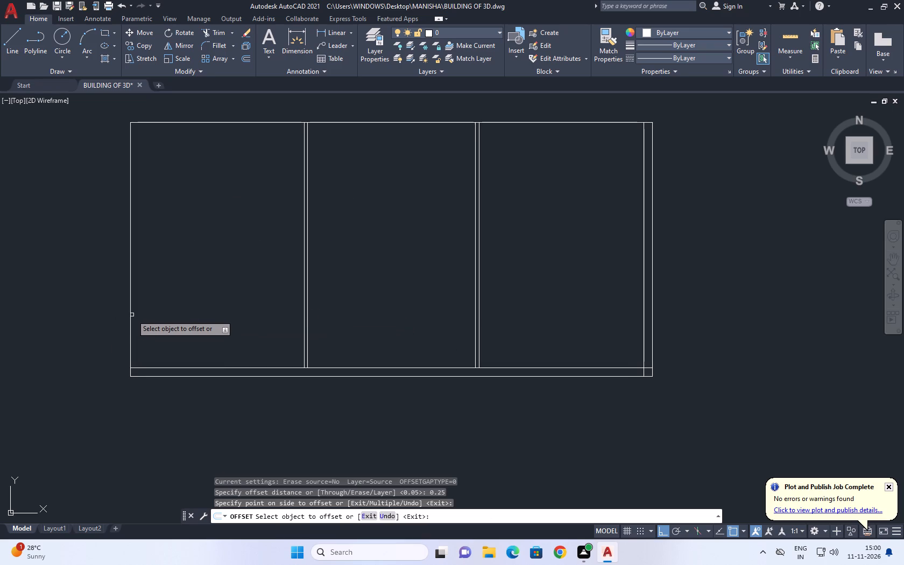
{"action": "left_click", "coordinate": [130, 313]}
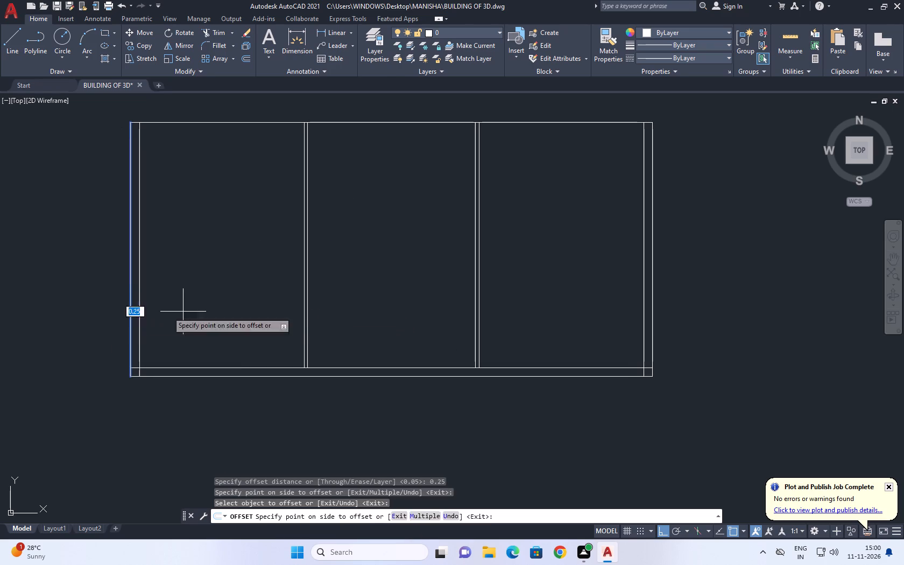
{"action": "left_click", "coordinate": [208, 310]}
{"action": "right_click", "coordinate": [212, 314]}
{"action": "left_click", "coordinate": [226, 321]}
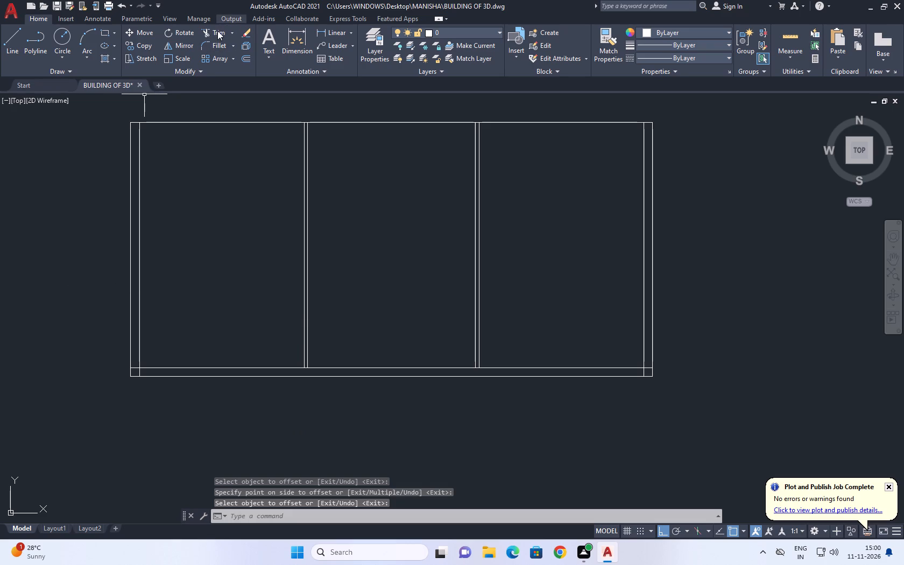
Trim the upper base line and inner side lines where they cross past each other at both bottom corners.
{"action": "left_click_drag", "start_coordinate": [215, 31], "coordinate": [209, 38]}
{"action": "scroll", "coordinate": [626, 350], "scroll_direction": "up", "scroll_amount": 5}
{"action": "left_click", "coordinate": [661, 378]}
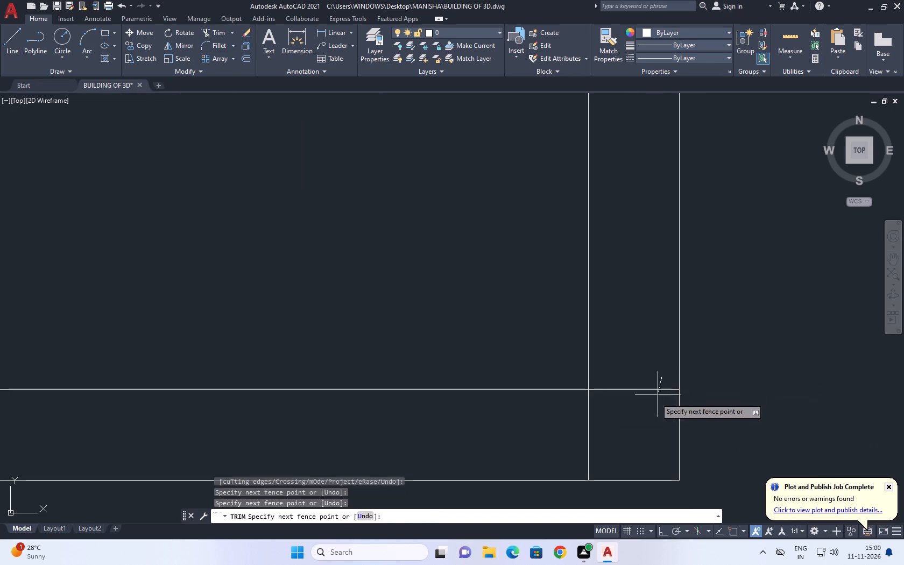
{"action": "left_click", "coordinate": [557, 456]}
{"action": "scroll", "coordinate": [655, 365], "scroll_direction": "down", "scroll_amount": 6}
{"action": "scroll", "coordinate": [343, 356], "scroll_direction": "up", "scroll_amount": 2}
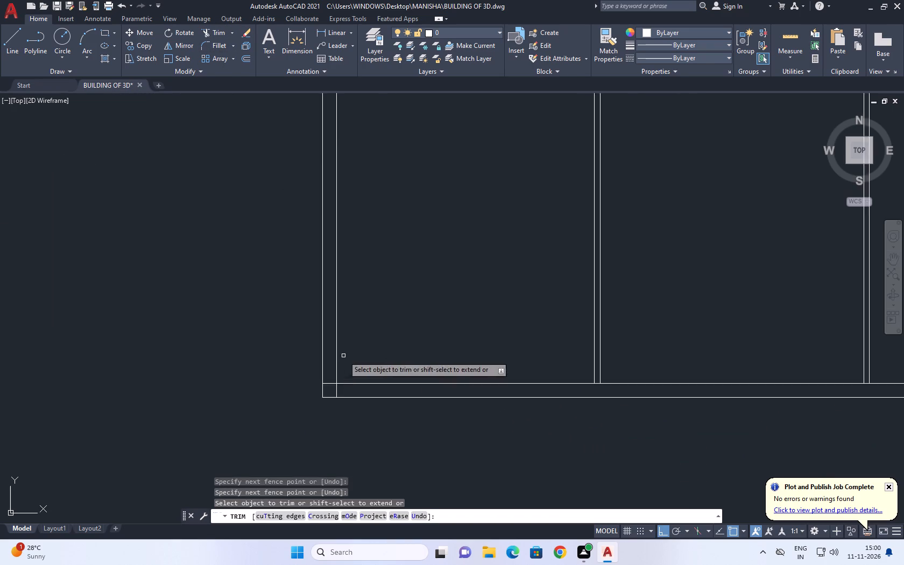
{"action": "scroll", "coordinate": [343, 356], "scroll_direction": "up", "scroll_amount": 5}
{"action": "left_click", "coordinate": [376, 381]}
{"action": "left_click_drag", "start_coordinate": [297, 375], "coordinate": [293, 381]}
{"action": "left_click", "coordinate": [291, 301]}
{"action": "left_click", "coordinate": [279, 371]}
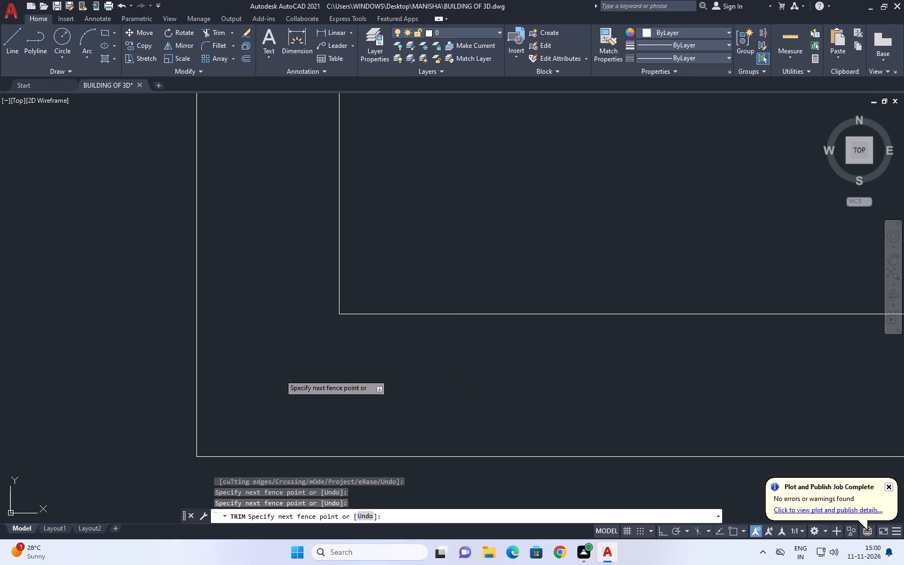
{"action": "right_click", "coordinate": [270, 246]}
{"action": "left_click", "coordinate": [286, 262]}
{"action": "scroll", "coordinate": [321, 277], "scroll_direction": "down", "scroll_amount": 5}
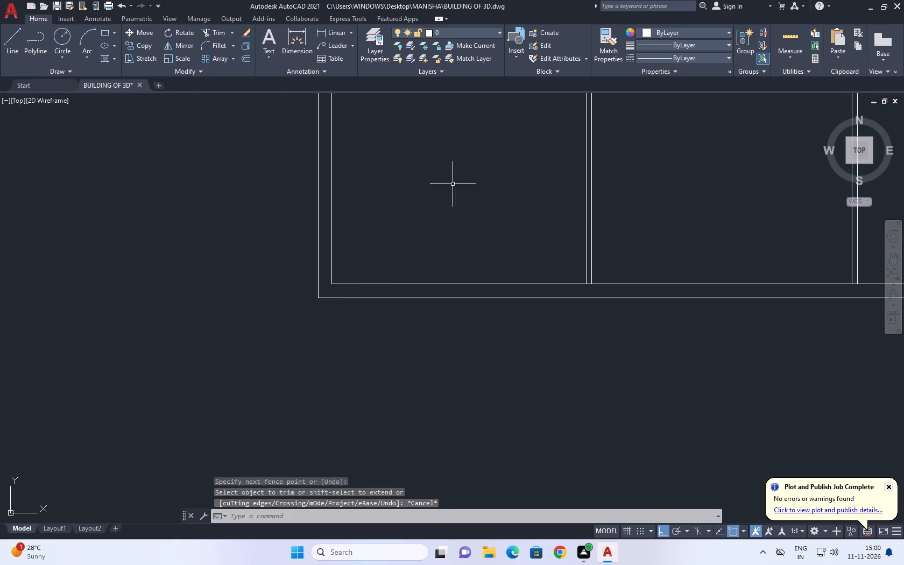
Draw a horizontal line across the three bays between the midpoints of the left and right inner side lines.
{"action": "middle_click_drag", "start_coordinate": [485, 164], "coordinate": [429, 327]}
{"action": "scroll", "coordinate": [429, 332], "scroll_direction": "down", "scroll_amount": 2}
{"action": "middle_click_drag", "start_coordinate": [507, 276], "coordinate": [404, 285]}
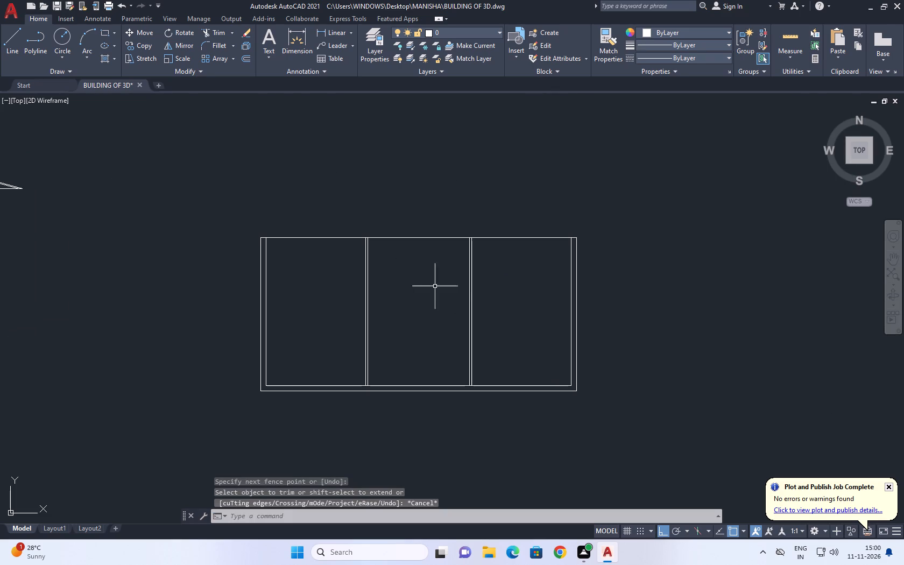
{"action": "middle_click_drag", "start_coordinate": [493, 378], "coordinate": [511, 336]}
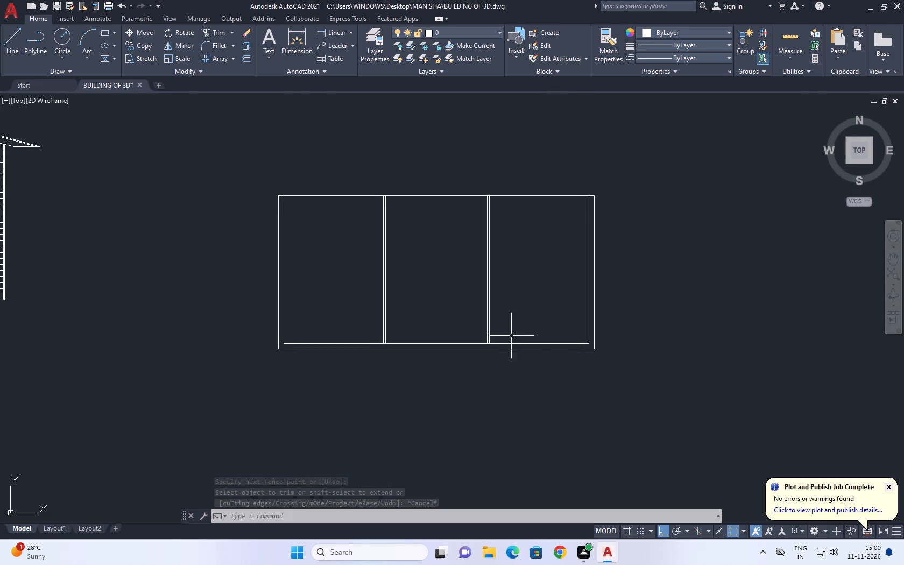
{"action": "left_click", "coordinate": [4, 36]}
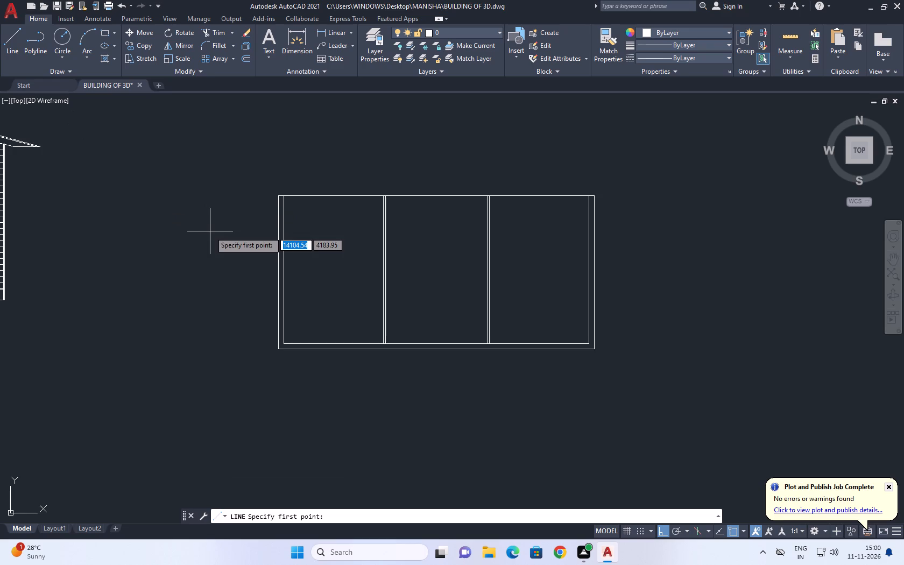
{"action": "middle_click_drag", "start_coordinate": [209, 231], "coordinate": [215, 287]}
{"action": "scroll", "coordinate": [292, 319], "scroll_direction": "up", "scroll_amount": 1}
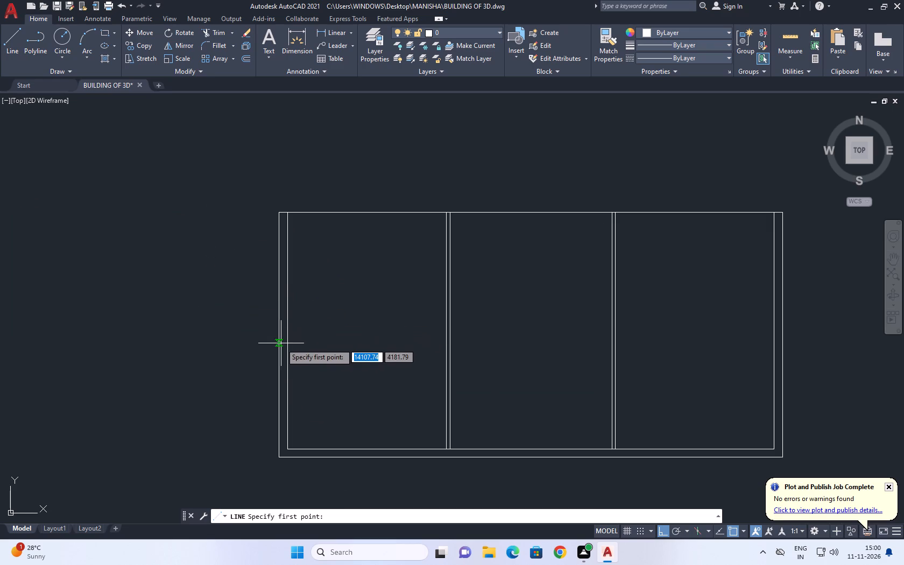
{"action": "left_click", "coordinate": [288, 334]}
{"action": "middle_click_drag", "start_coordinate": [497, 308], "coordinate": [31, 314]}
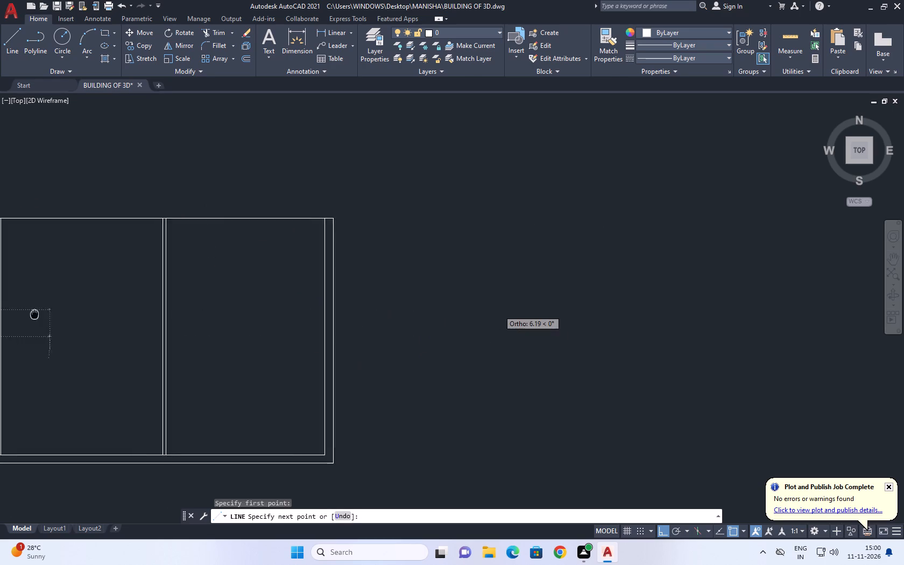
{"action": "middle_click_drag", "start_coordinate": [31, 314], "coordinate": [29, 314]}
{"action": "scroll", "coordinate": [312, 340], "scroll_direction": "up", "scroll_amount": 1}
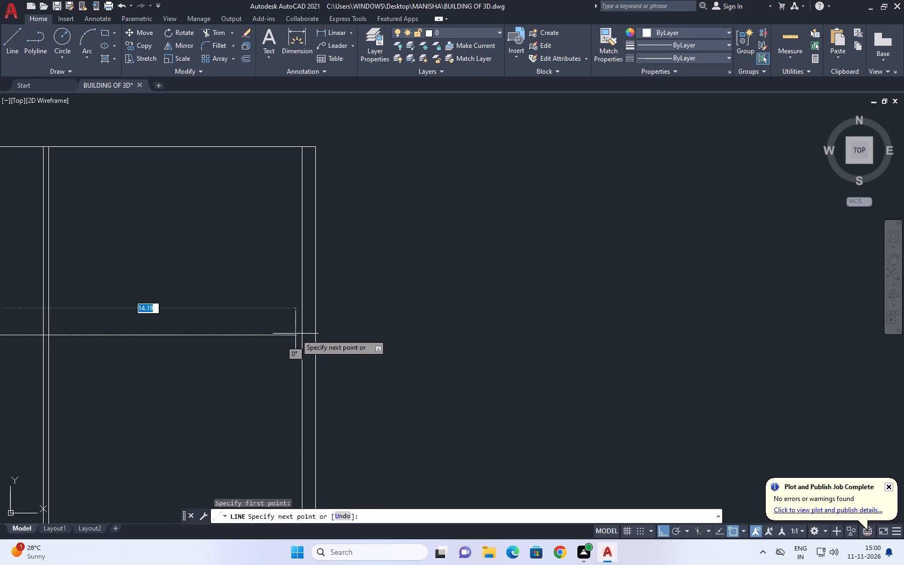
{"action": "left_click", "coordinate": [301, 334]}
{"action": "right_click", "coordinate": [281, 304]}
{"action": "left_click", "coordinate": [319, 314]}
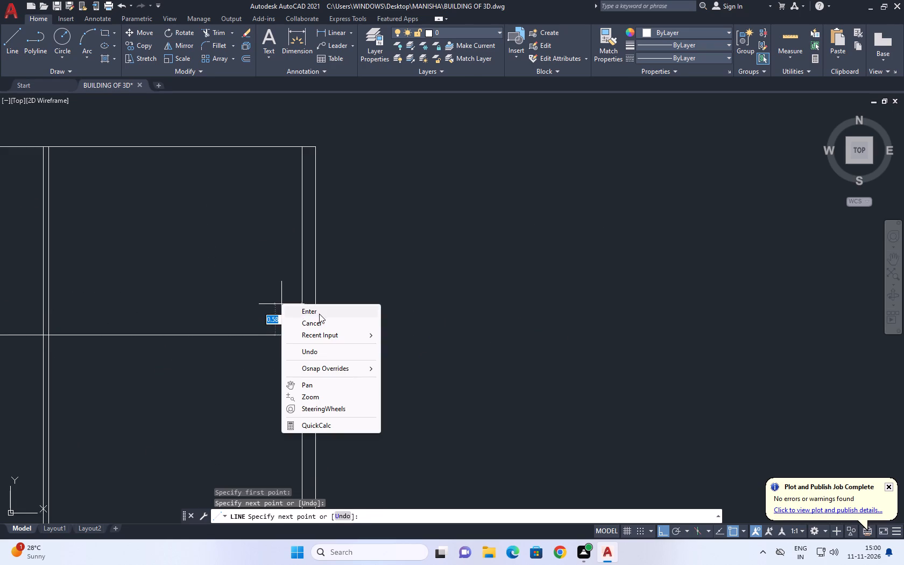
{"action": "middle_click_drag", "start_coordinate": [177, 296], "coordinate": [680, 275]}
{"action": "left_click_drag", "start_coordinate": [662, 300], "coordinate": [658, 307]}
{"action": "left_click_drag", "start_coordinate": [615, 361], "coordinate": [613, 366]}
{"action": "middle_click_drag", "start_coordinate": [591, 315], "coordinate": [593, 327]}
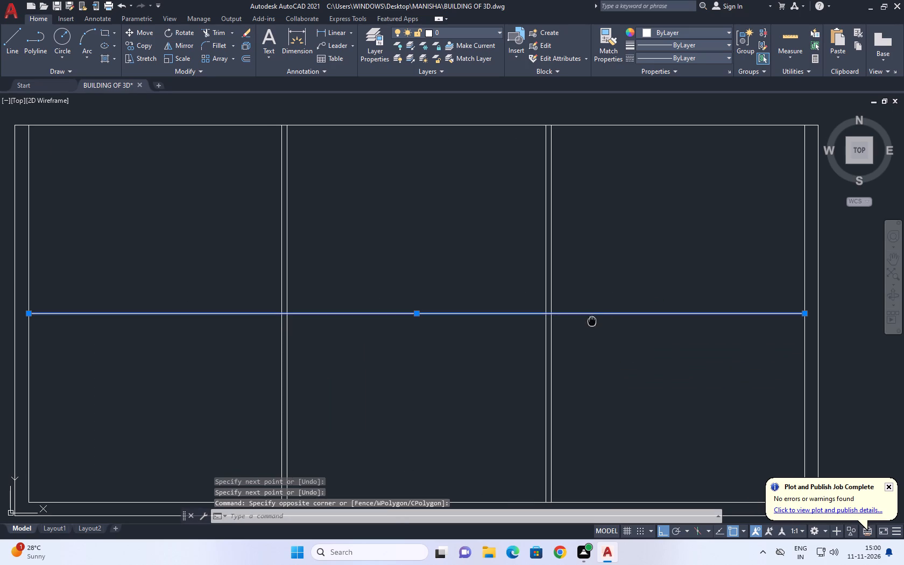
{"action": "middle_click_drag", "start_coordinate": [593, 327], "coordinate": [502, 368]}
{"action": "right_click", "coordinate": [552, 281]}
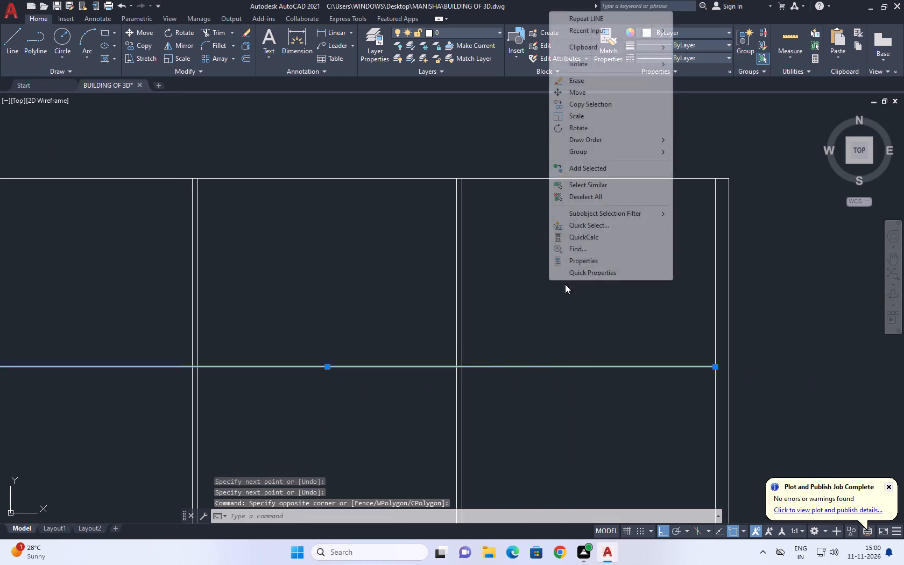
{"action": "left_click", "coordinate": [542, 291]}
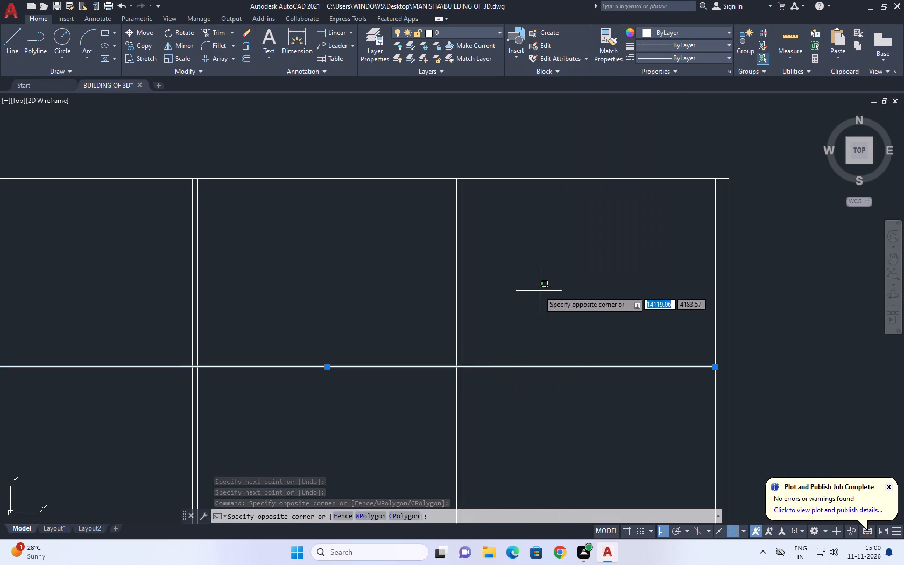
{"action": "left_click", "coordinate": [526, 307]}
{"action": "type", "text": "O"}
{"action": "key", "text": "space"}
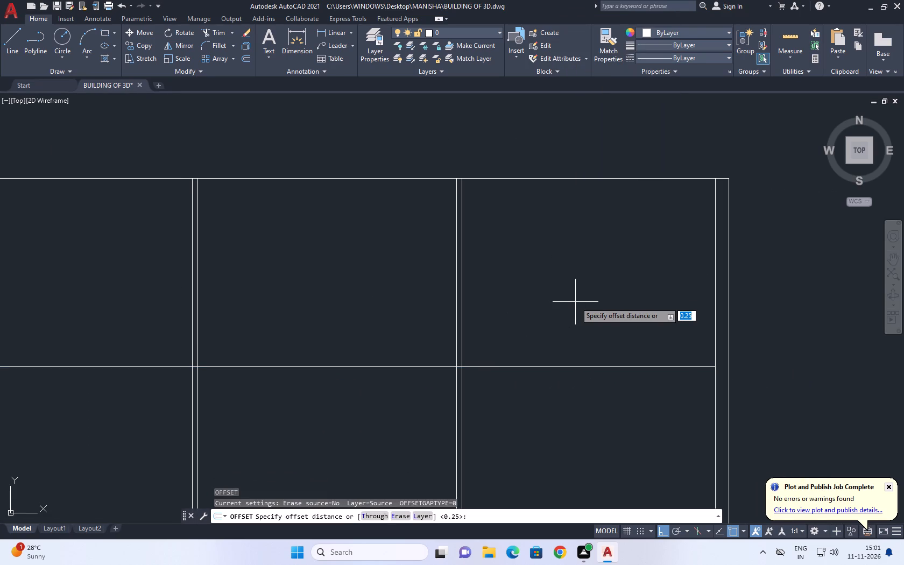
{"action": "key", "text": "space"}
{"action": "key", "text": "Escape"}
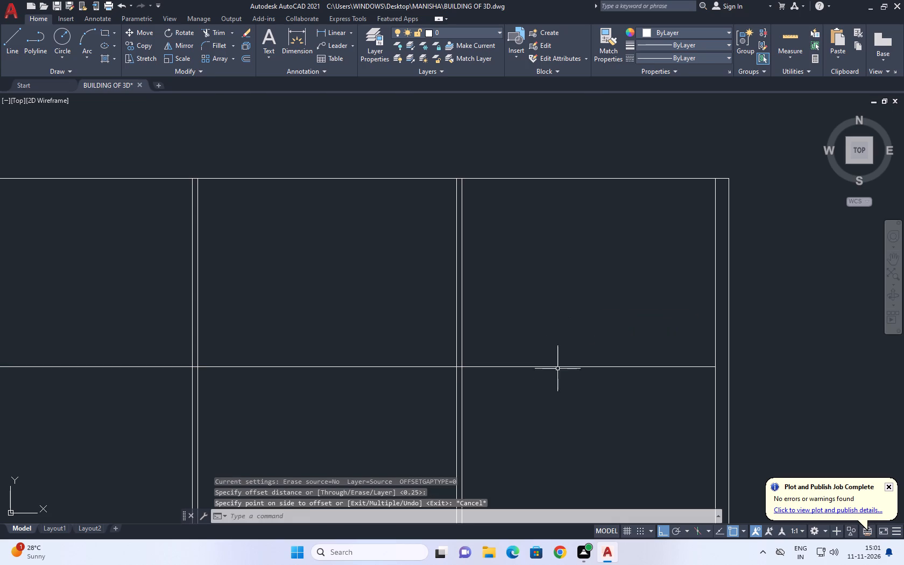
Offset the mid-height horizontal line by 0.05 both upward and downward.
{"action": "left_click", "coordinate": [557, 392]}
{"action": "left_click_drag", "start_coordinate": [535, 336], "coordinate": [528, 334]}
{"action": "type", "text": "O"}
{"action": "key", "text": "space"}
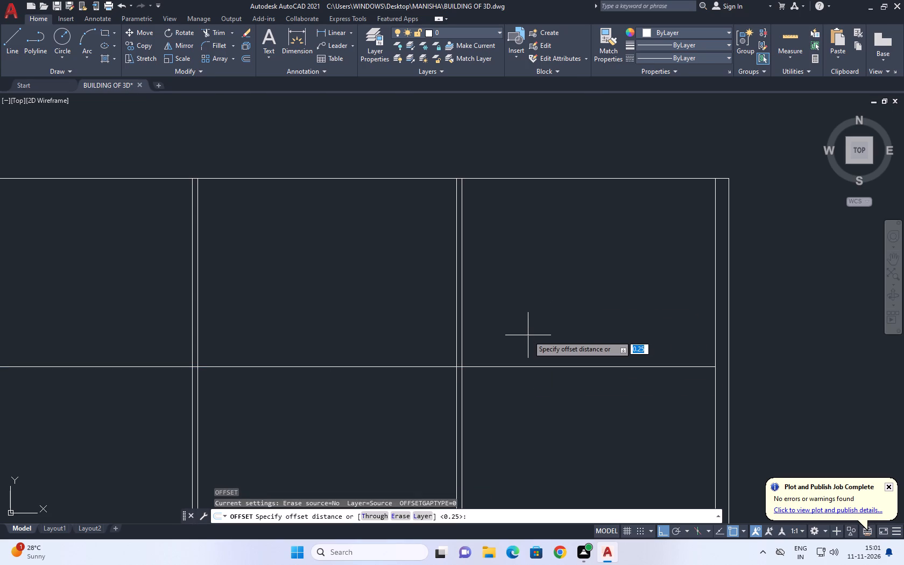
{"action": "key", "text": "0"}
{"action": "key", "text": "period"}
{"action": "key", "text": "0"}
{"action": "key", "text": "5"}
{"action": "key", "text": "Return"}
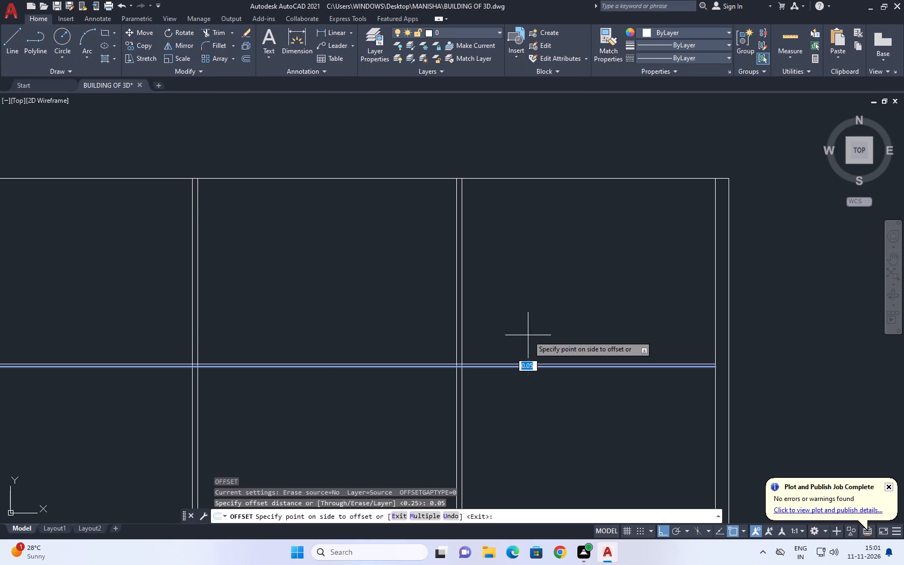
{"action": "middle_click_drag", "start_coordinate": [559, 361], "coordinate": [552, 286]}
{"action": "left_click", "coordinate": [558, 186]}
{"action": "scroll", "coordinate": [553, 293], "scroll_direction": "up", "scroll_amount": 1}
{"action": "left_click", "coordinate": [553, 292]}
{"action": "left_click_drag", "start_coordinate": [547, 359], "coordinate": [547, 366]}
{"action": "right_click", "coordinate": [546, 230]}
{"action": "left_click", "coordinate": [594, 250]}
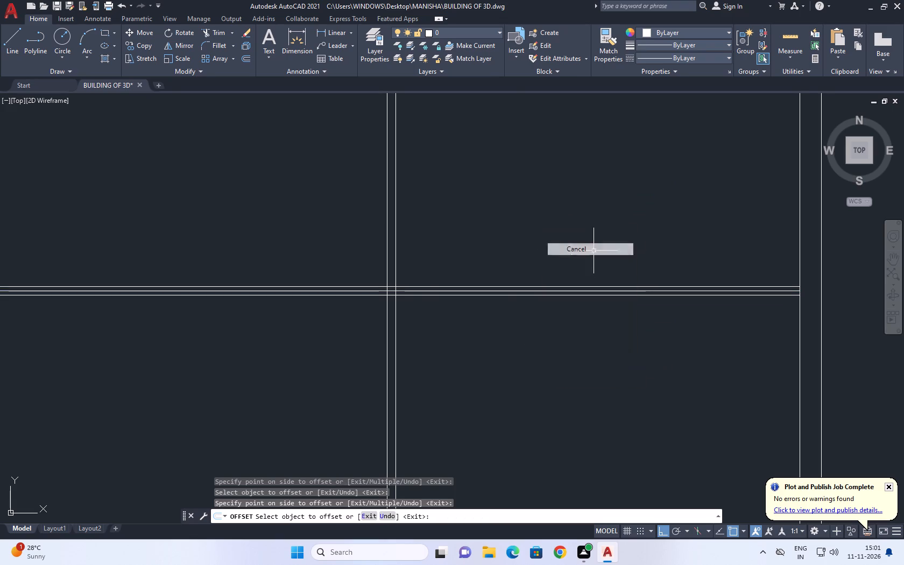
Erase the original centre line between the two offset mid-height lines.
{"action": "scroll", "coordinate": [532, 293], "scroll_direction": "up", "scroll_amount": 2}
{"action": "left_click", "coordinate": [530, 286]}
{"action": "right_click_drag", "start_coordinate": [488, 181], "coordinate": [475, 171]}
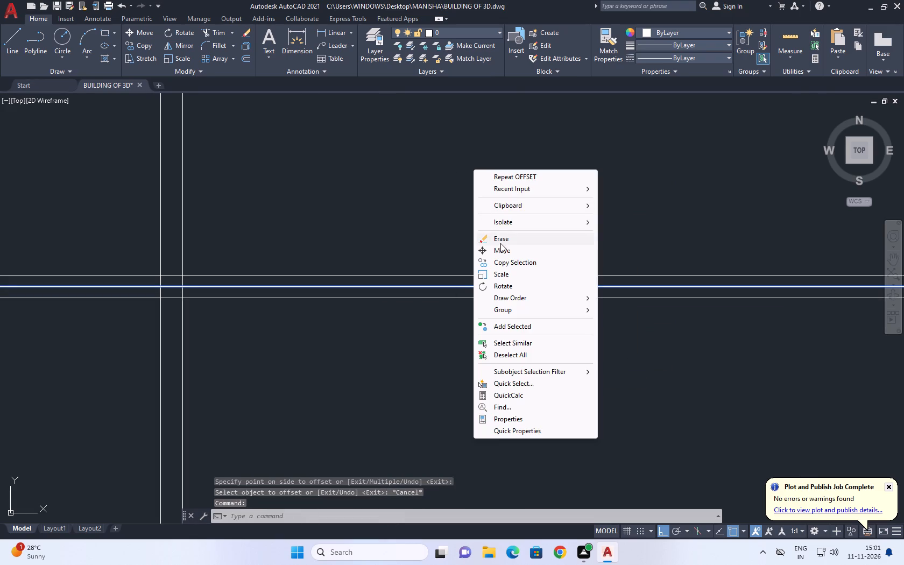
{"action": "left_click", "coordinate": [500, 238]}
Move the pair of mid-height lines straight up by about 0.22.
{"action": "scroll", "coordinate": [462, 262], "scroll_direction": "down", "scroll_amount": 5}
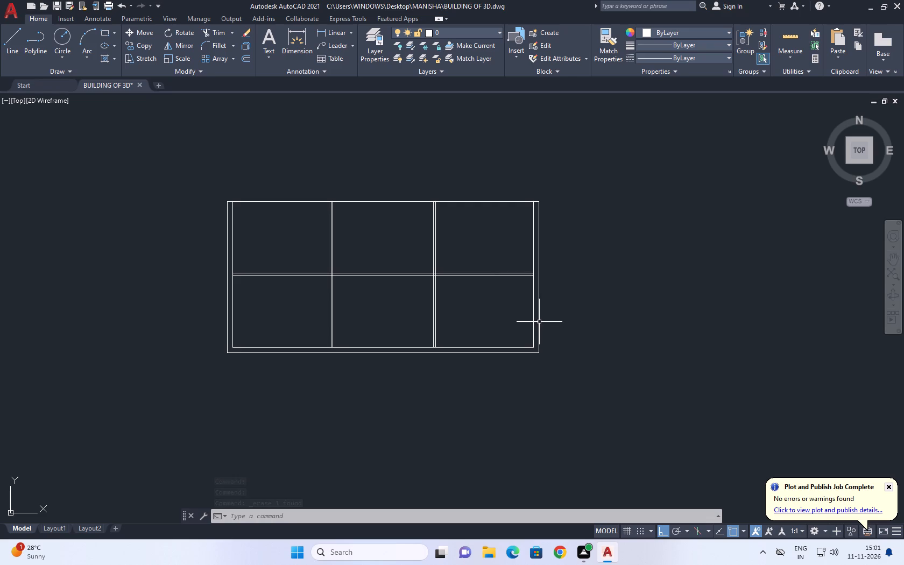
{"action": "scroll", "coordinate": [492, 279], "scroll_direction": "up", "scroll_amount": 2}
{"action": "left_click_drag", "start_coordinate": [492, 292], "coordinate": [482, 282]}
{"action": "left_click", "coordinate": [461, 235]}
{"action": "middle_click_drag", "start_coordinate": [464, 263], "coordinate": [476, 320]}
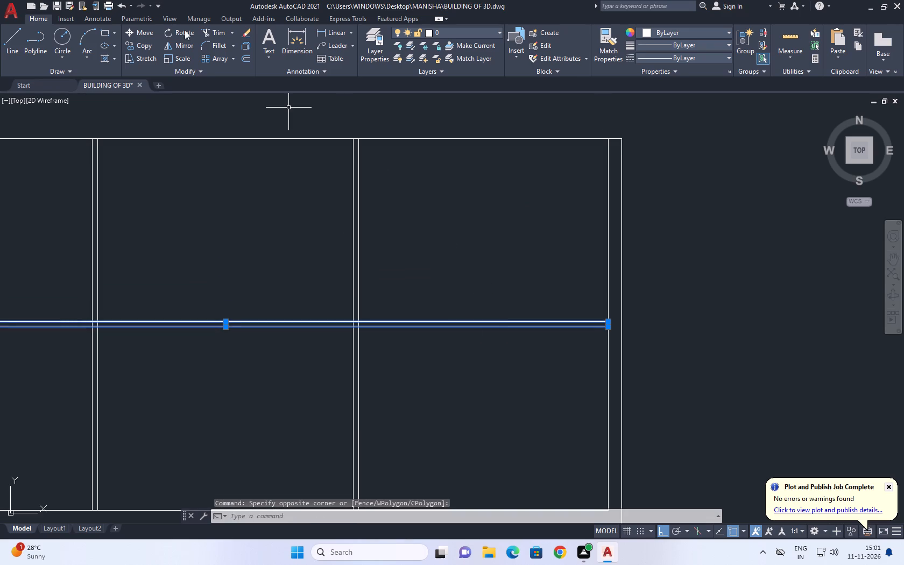
{"action": "left_click", "coordinate": [146, 31]}
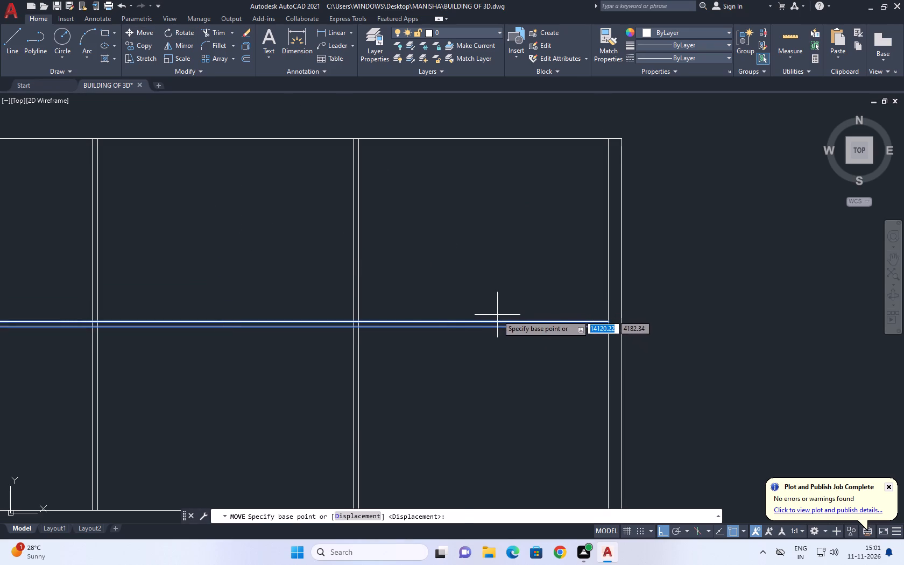
{"action": "left_click", "coordinate": [497, 315]}
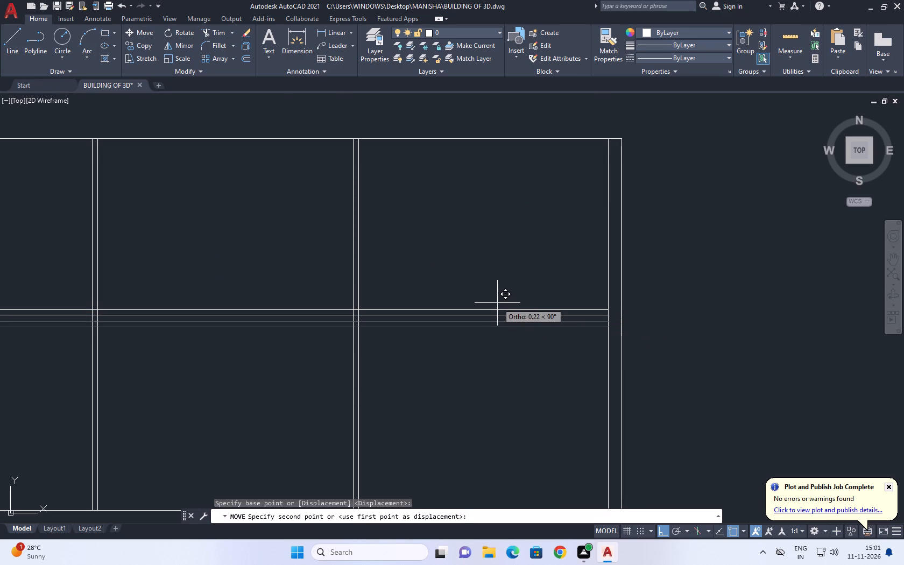
{"action": "left_click", "coordinate": [497, 303]}
Draw a horizontal line just below the mid-height pair, from the right inner side line to the left inner side line.
{"action": "middle_click_drag", "start_coordinate": [610, 310], "coordinate": [611, 309]}
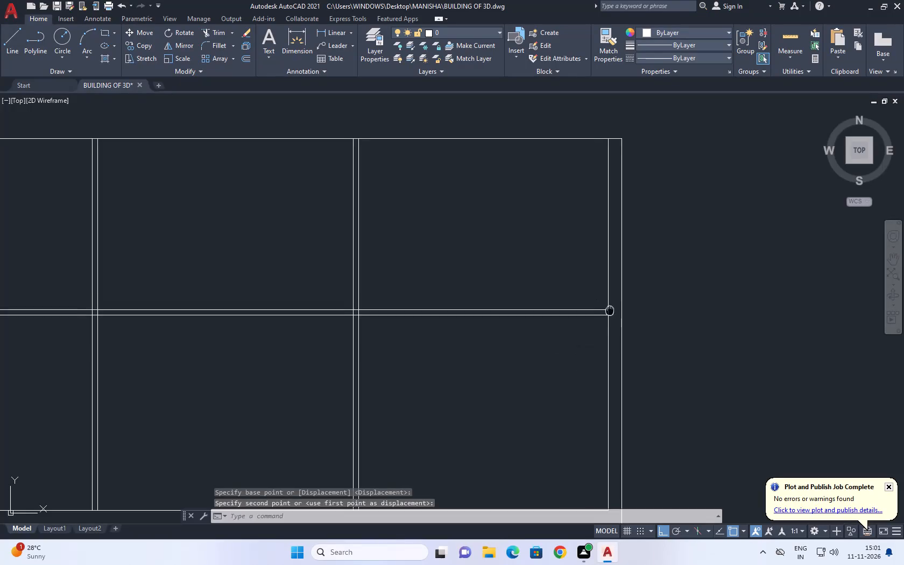
{"action": "middle_click_drag", "start_coordinate": [611, 309], "coordinate": [603, 302]}
{"action": "type", "text": "L"}
{"action": "key", "text": "space"}
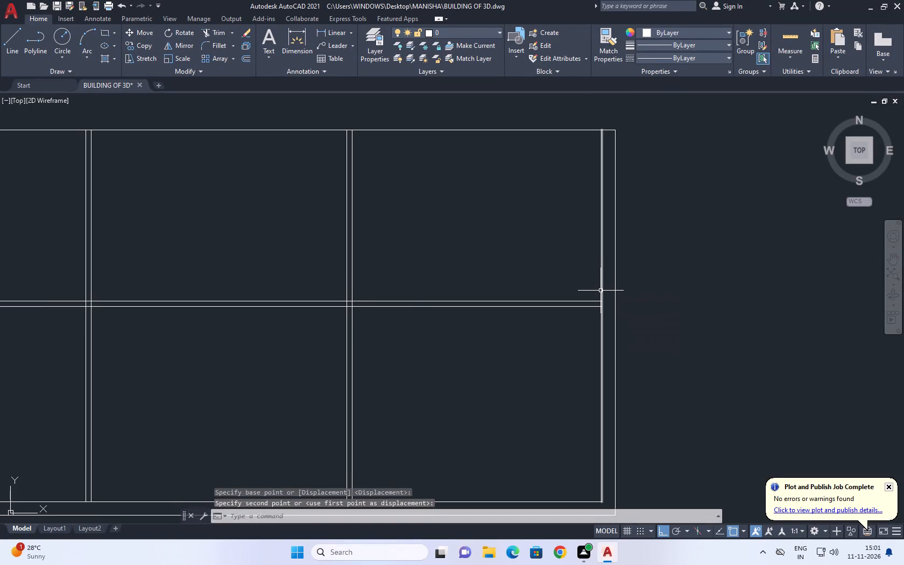
{"action": "middle_click_drag", "start_coordinate": [597, 300], "coordinate": [560, 296]}
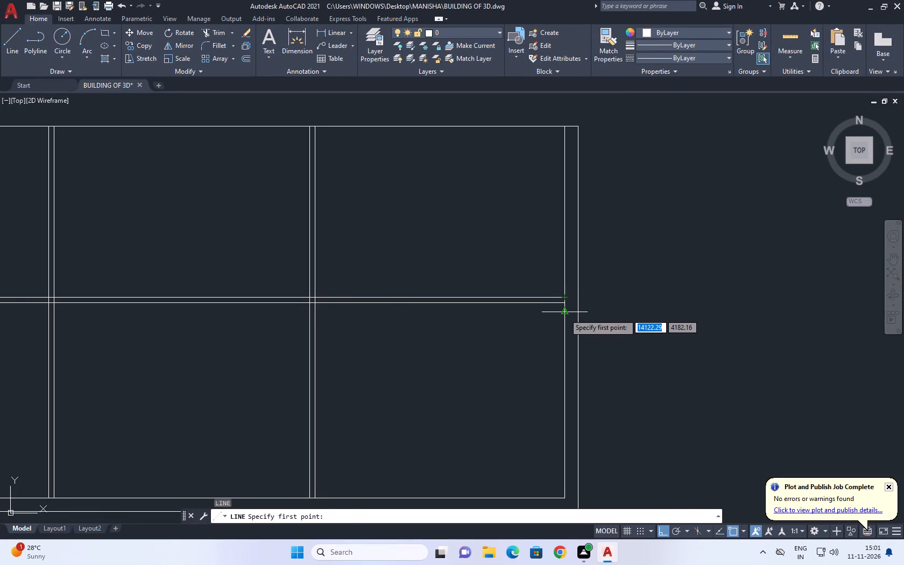
{"action": "left_click", "coordinate": [564, 314]}
{"action": "middle_click_drag", "start_coordinate": [255, 305], "coordinate": [539, 315]}
{"action": "scroll", "coordinate": [541, 314], "scroll_direction": "down", "scroll_amount": 1}
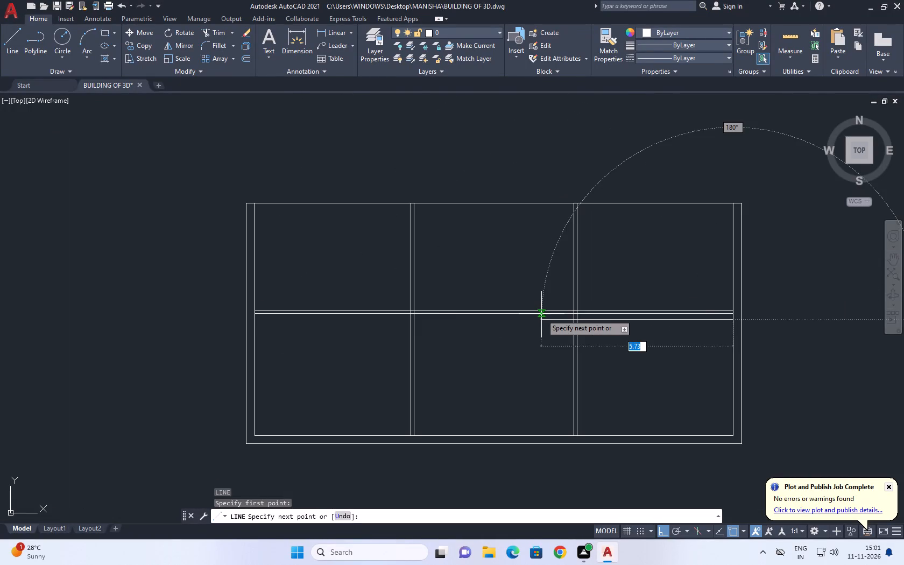
{"action": "scroll", "coordinate": [262, 320], "scroll_direction": "up", "scroll_amount": 1}
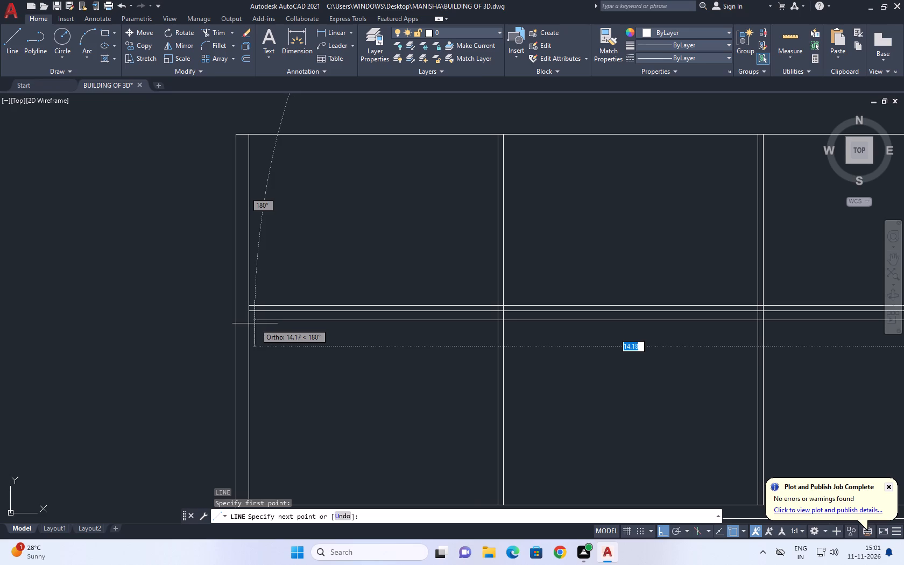
{"action": "left_click", "coordinate": [248, 322]}
{"action": "right_click", "coordinate": [280, 352]}
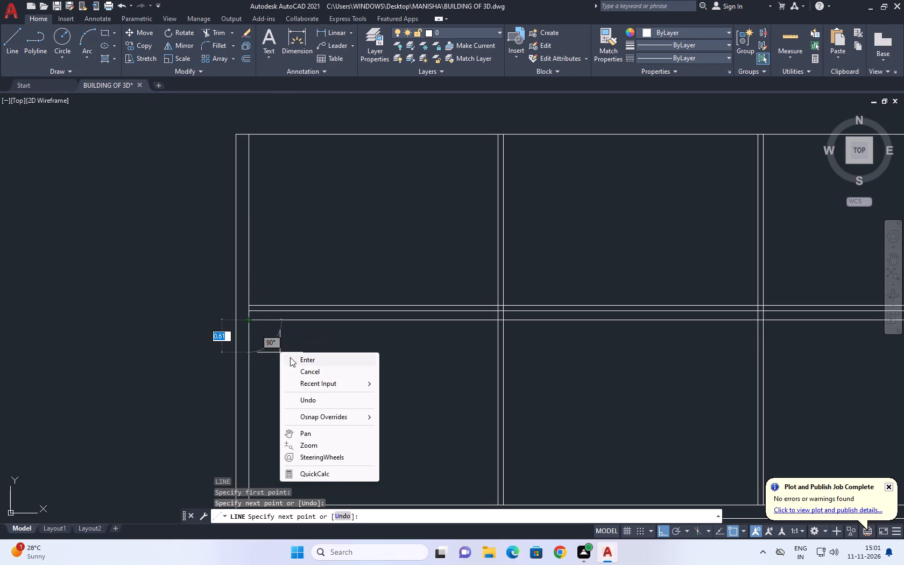
{"action": "left_click", "coordinate": [298, 366]}
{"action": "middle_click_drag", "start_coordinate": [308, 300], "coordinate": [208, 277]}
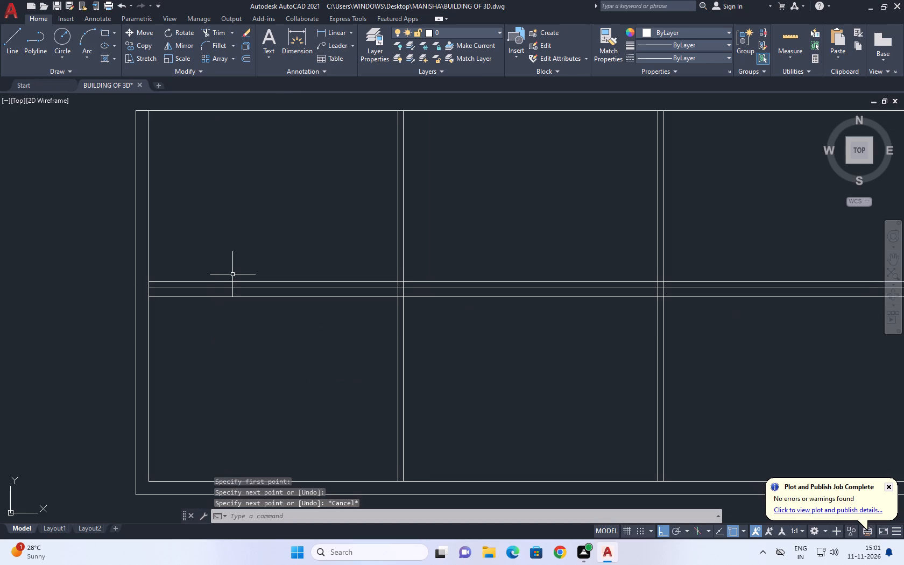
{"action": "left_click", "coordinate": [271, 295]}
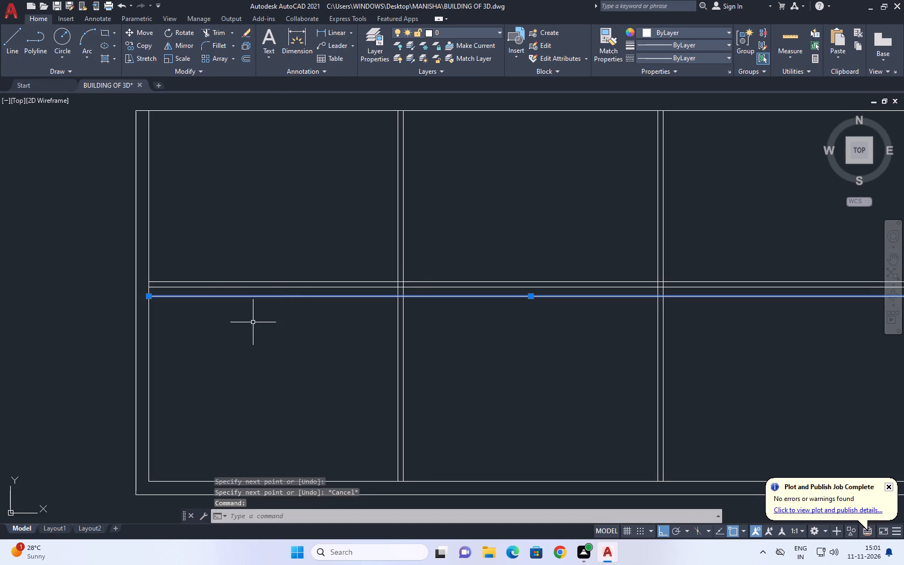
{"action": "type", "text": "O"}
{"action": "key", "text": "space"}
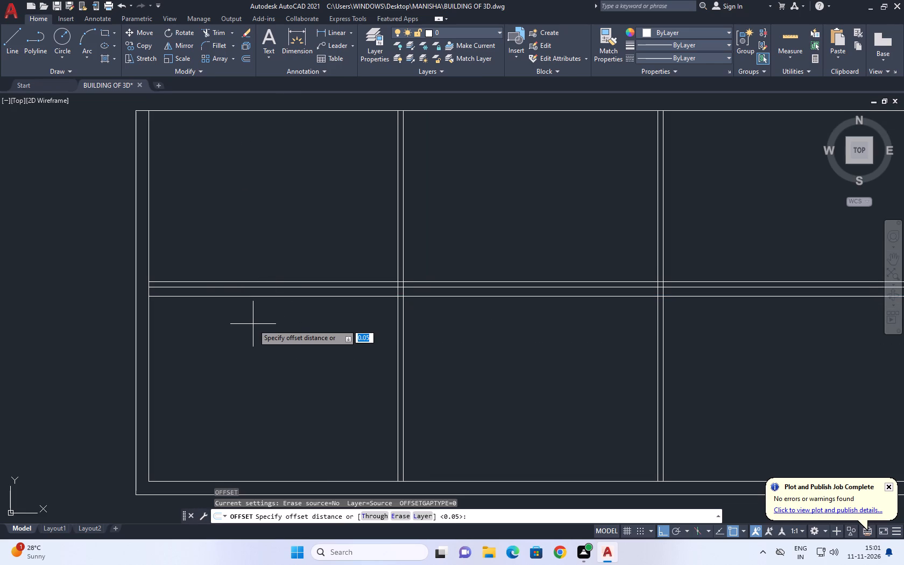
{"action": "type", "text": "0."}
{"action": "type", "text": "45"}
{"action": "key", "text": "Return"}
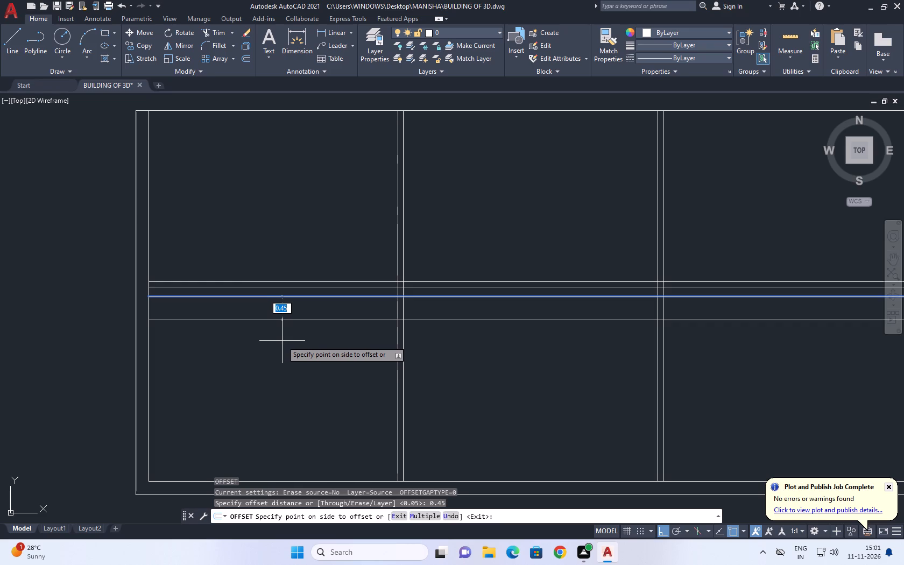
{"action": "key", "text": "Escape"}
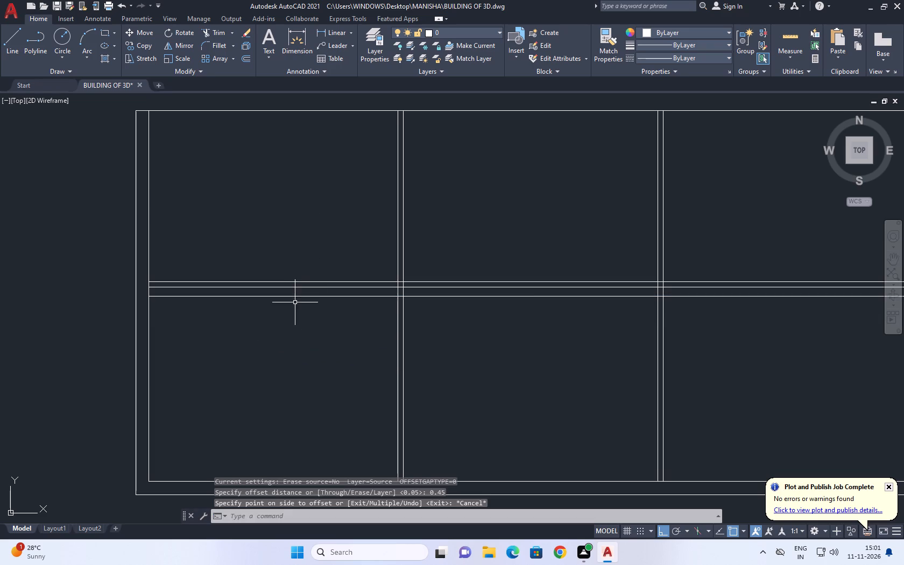
Offset the single horizontal line below the mid-height pair downward by 0.24.
{"action": "left_click", "coordinate": [292, 297]}
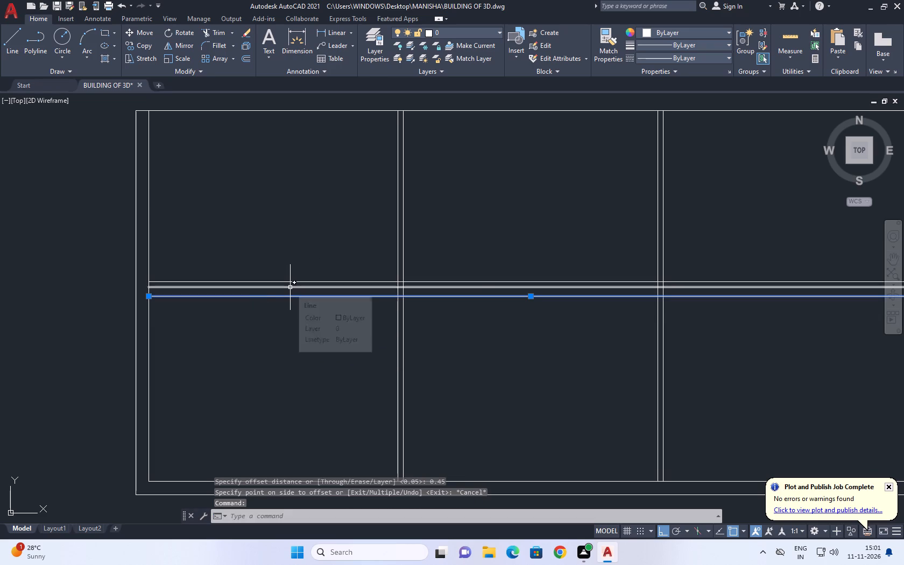
{"action": "type", "text": "O"}
{"action": "key", "text": "space"}
{"action": "type", "text": "0.24"}
{"action": "key", "text": "Return"}
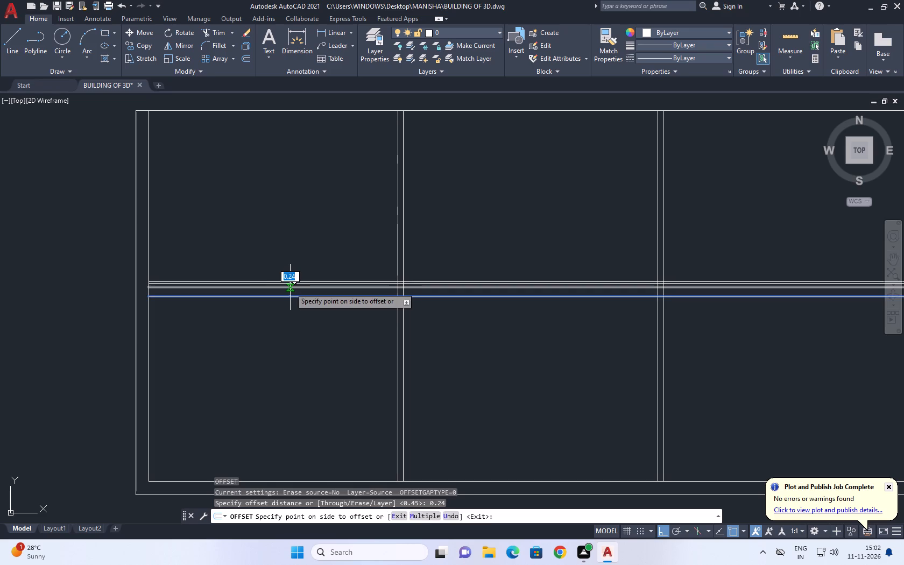
{"action": "left_click", "coordinate": [278, 354]}
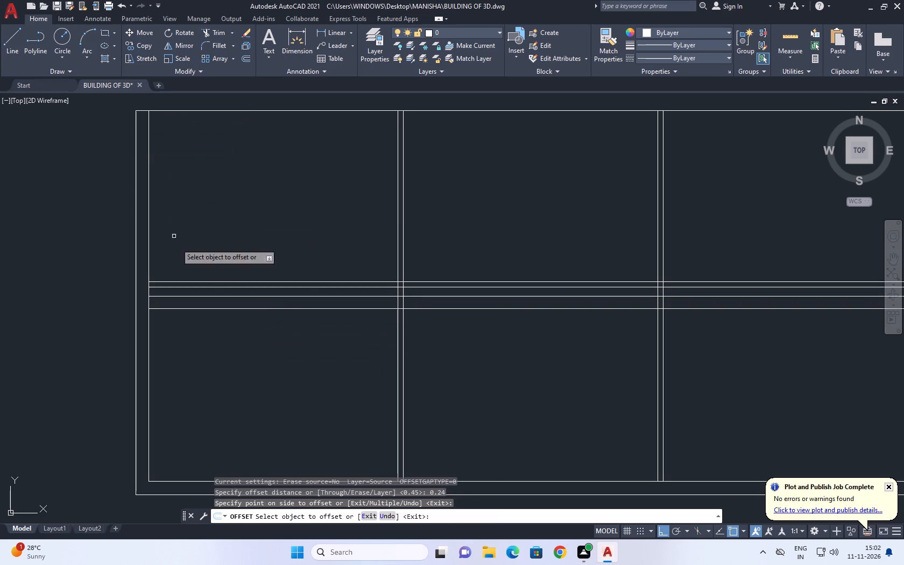
{"action": "right_click", "coordinate": [305, 226]}
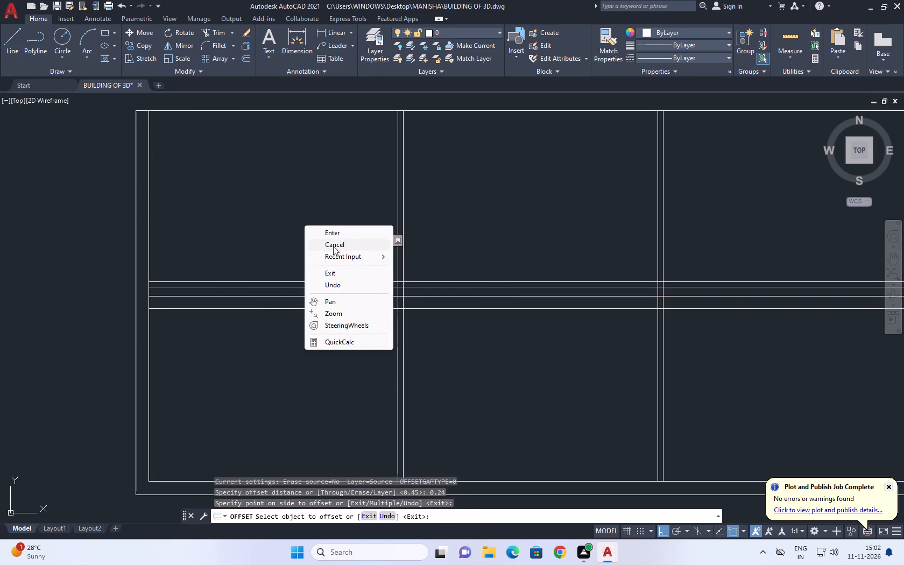
{"action": "left_click", "coordinate": [335, 241]}
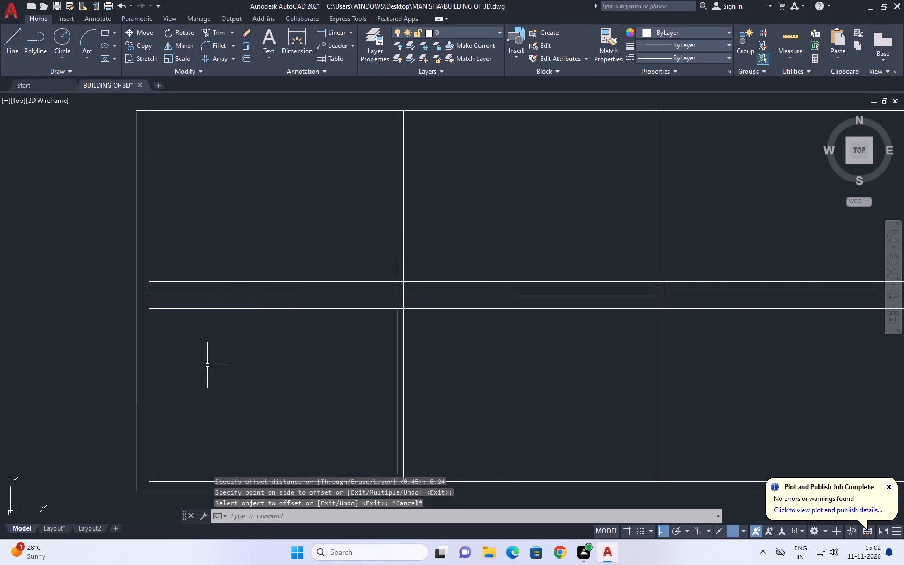
Draw a short vertical line closing the left end of the 0.24 strip along the inner side line.
{"action": "scroll", "coordinate": [144, 299], "scroll_direction": "up", "scroll_amount": 2}
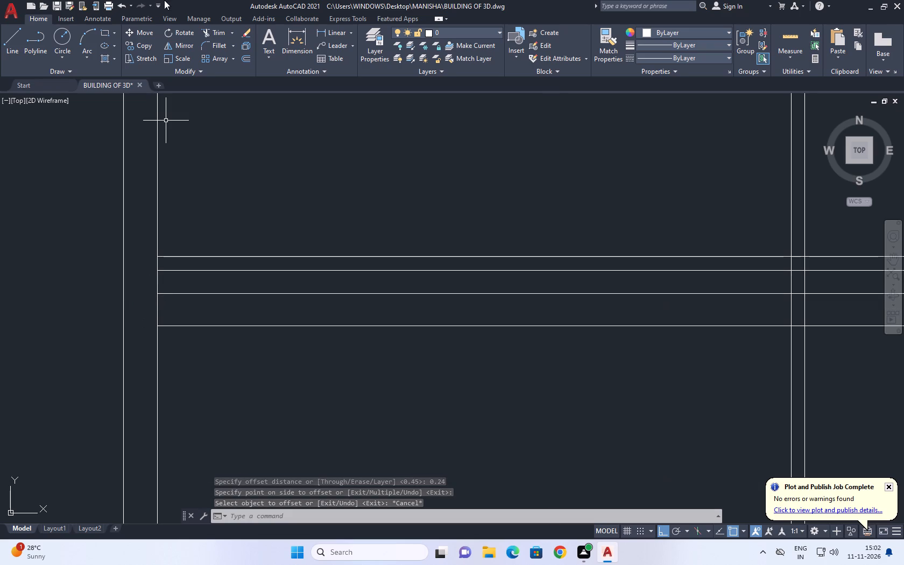
{"action": "left_click", "coordinate": [6, 42]}
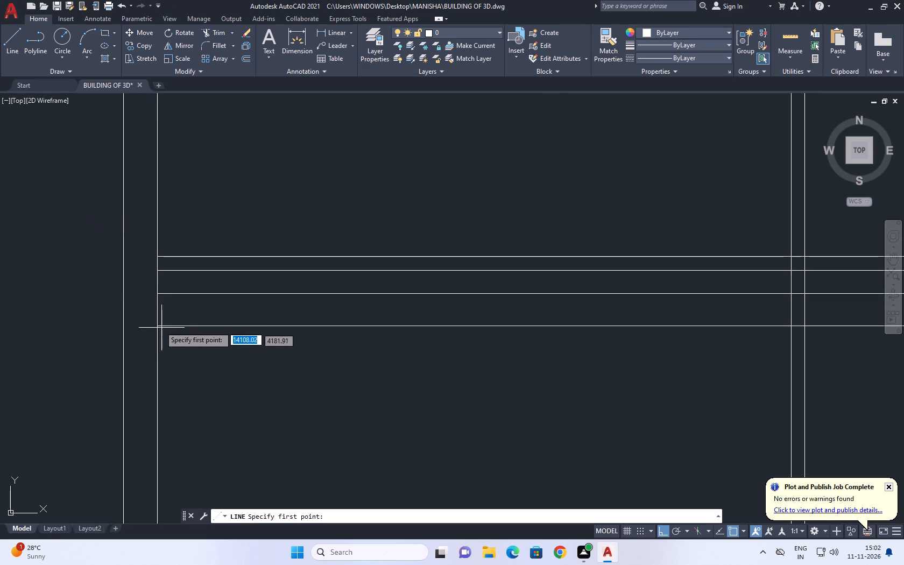
{"action": "left_click", "coordinate": [154, 327]}
{"action": "left_click", "coordinate": [159, 295]}
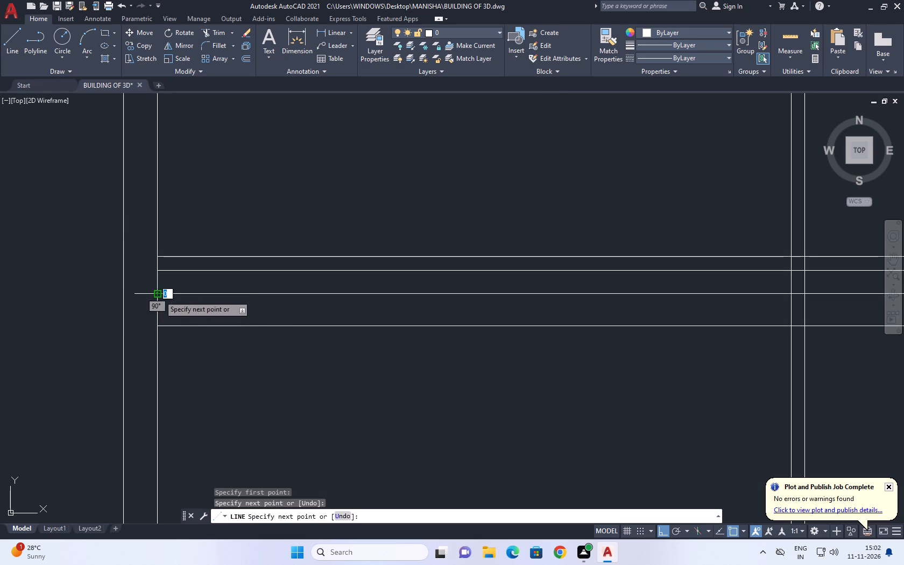
{"action": "right_click", "coordinate": [200, 305]}
{"action": "left_click", "coordinate": [227, 327]}
Move the 0.24 strip with its left closing line straight up by half the strip's height, toward the mid-height pair.
{"action": "left_click", "coordinate": [139, 279]}
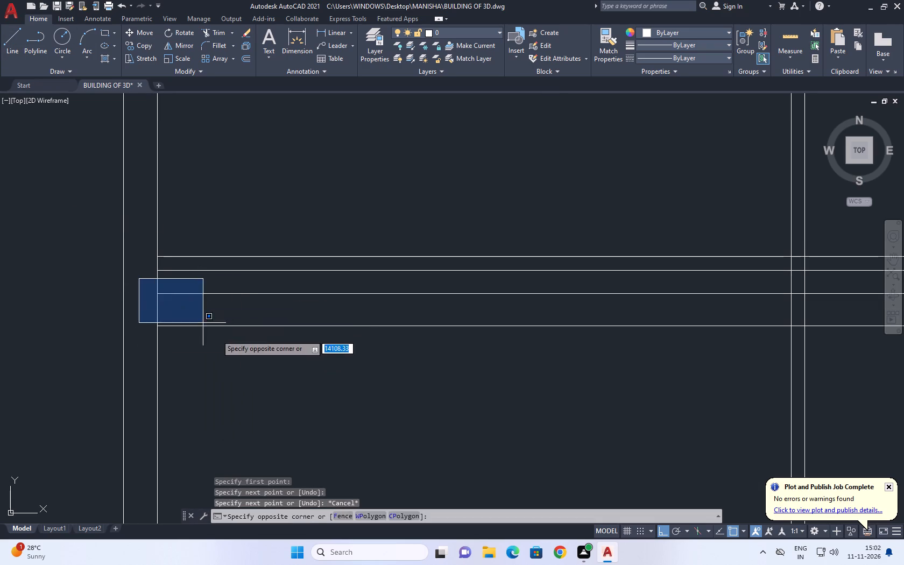
{"action": "left_click_drag", "start_coordinate": [238, 355], "coordinate": [238, 362]}
{"action": "left_click", "coordinate": [261, 340]}
{"action": "left_click", "coordinate": [197, 294]}
{"action": "left_click", "coordinate": [195, 293]}
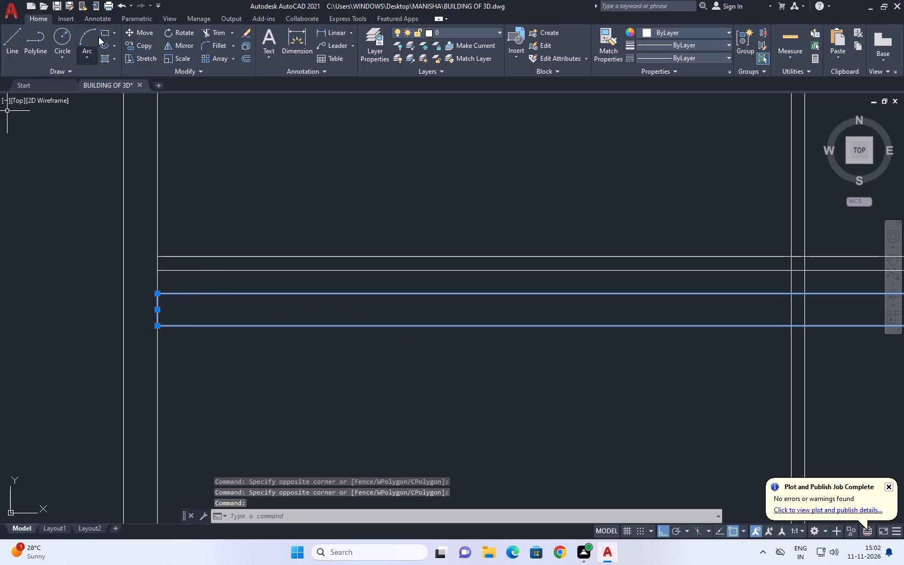
{"action": "left_click", "coordinate": [141, 30]}
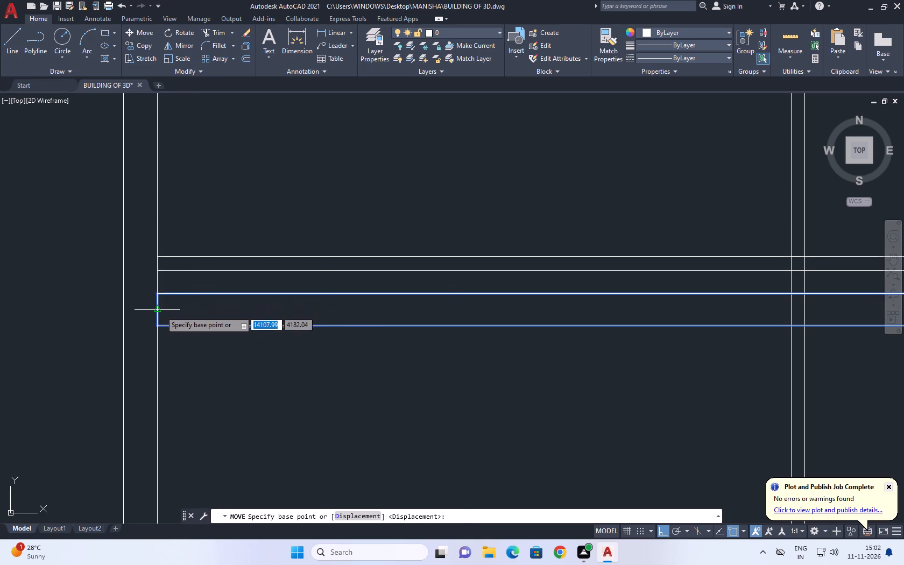
{"action": "left_click", "coordinate": [160, 311]}
{"action": "left_click", "coordinate": [157, 294]}
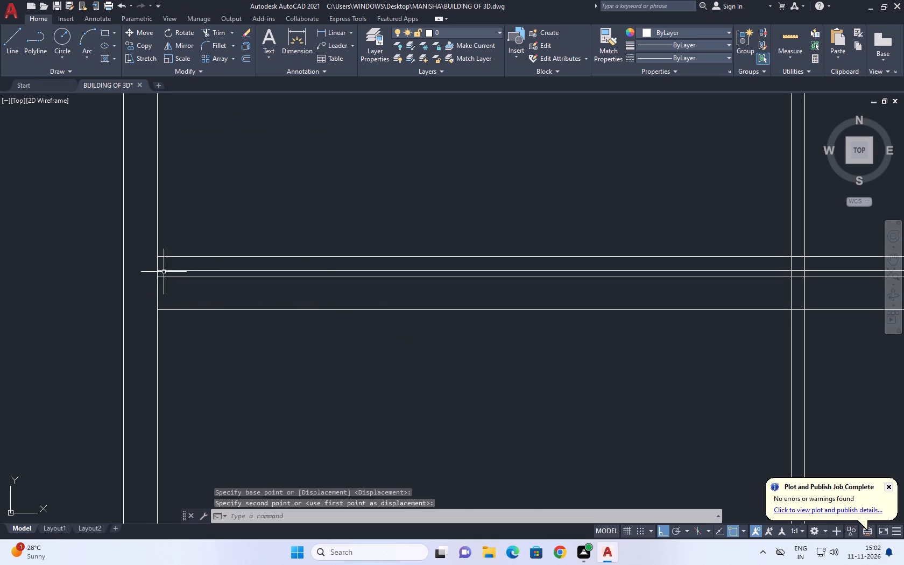
Move the mid-height line pair down by about 0.05 so its lower line sits on the strip's top line.
{"action": "scroll", "coordinate": [164, 270], "scroll_direction": "up", "scroll_amount": 1}
{"action": "left_click", "coordinate": [169, 275]}
{"action": "left_click", "coordinate": [161, 218]}
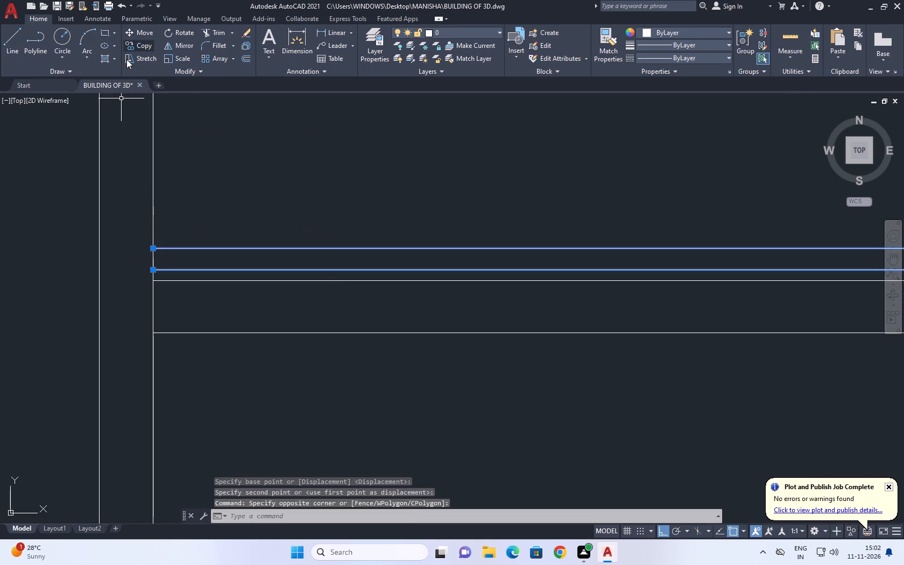
{"action": "left_click", "coordinate": [143, 31]}
{"action": "scroll", "coordinate": [159, 266], "scroll_direction": "up", "scroll_amount": 1}
{"action": "left_click", "coordinate": [150, 270]}
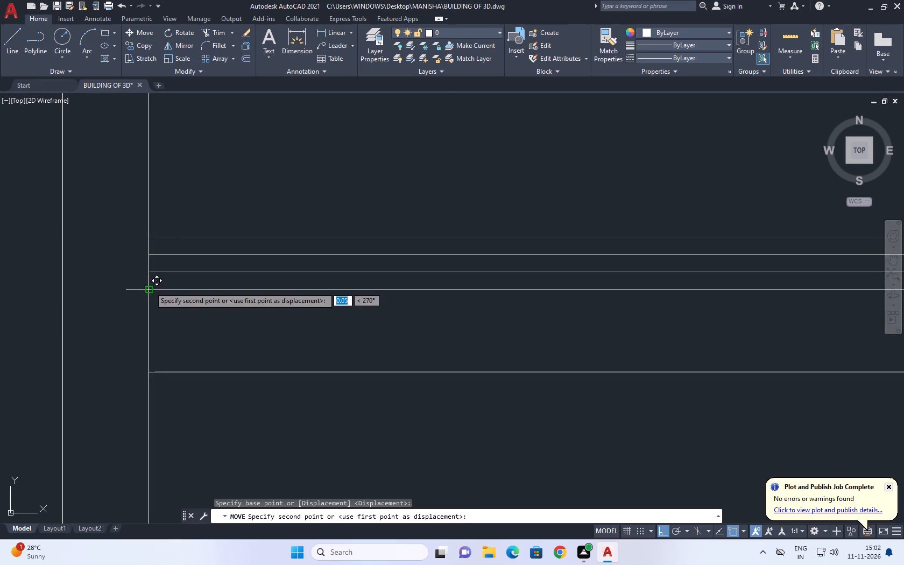
{"action": "left_click", "coordinate": [150, 287]}
Erase one of the overlapping lines where the mid-height pair meets the top of the strip.
{"action": "scroll", "coordinate": [171, 246], "scroll_direction": "down", "scroll_amount": 3}
{"action": "left_click", "coordinate": [208, 259]}
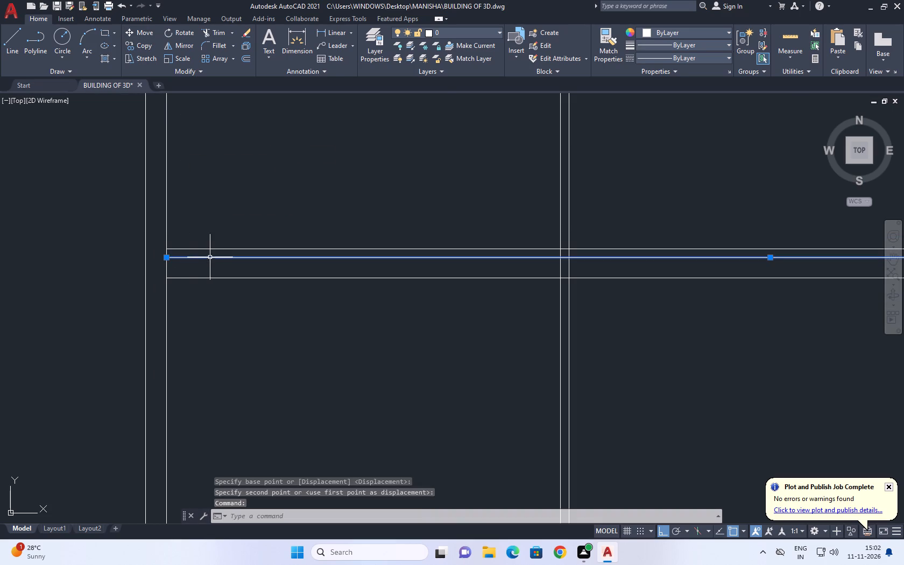
{"action": "right_click", "coordinate": [241, 185]}
{"action": "left_click", "coordinate": [265, 249]}
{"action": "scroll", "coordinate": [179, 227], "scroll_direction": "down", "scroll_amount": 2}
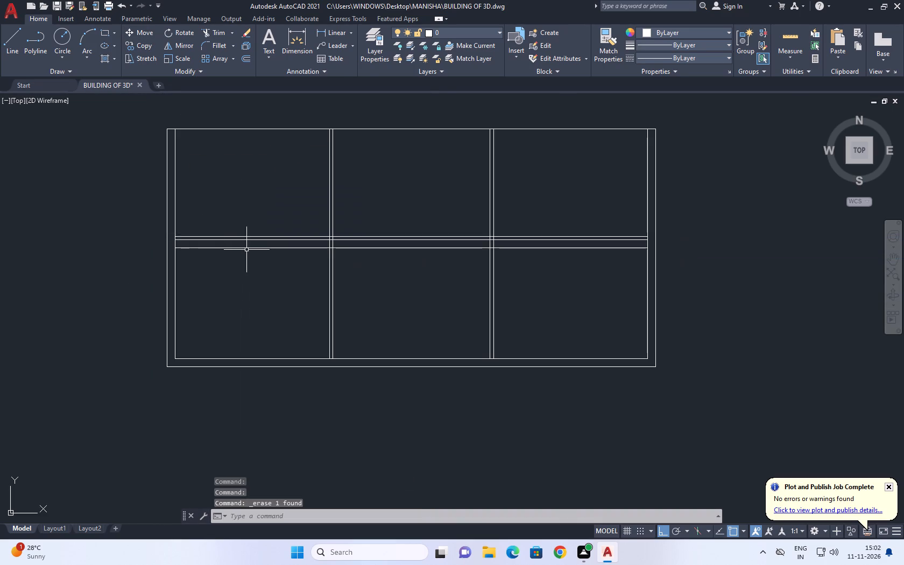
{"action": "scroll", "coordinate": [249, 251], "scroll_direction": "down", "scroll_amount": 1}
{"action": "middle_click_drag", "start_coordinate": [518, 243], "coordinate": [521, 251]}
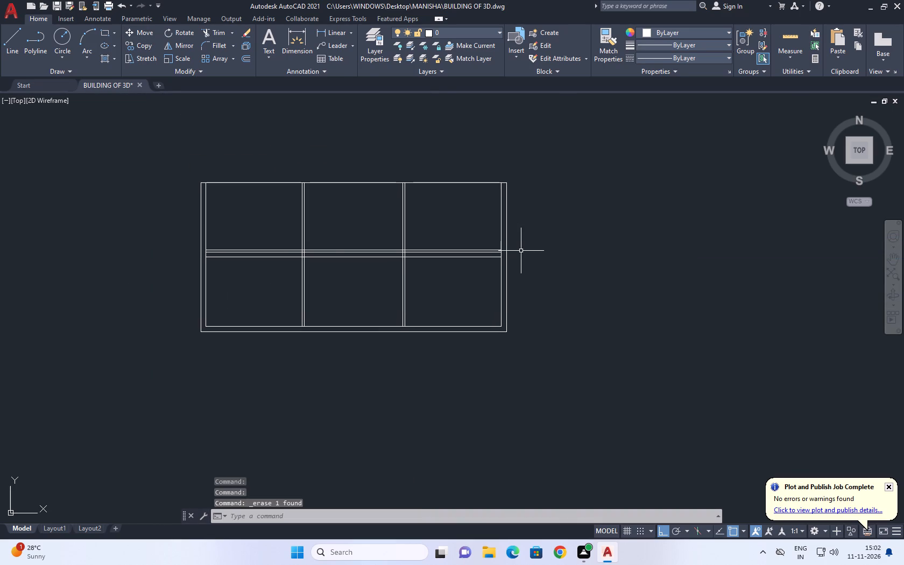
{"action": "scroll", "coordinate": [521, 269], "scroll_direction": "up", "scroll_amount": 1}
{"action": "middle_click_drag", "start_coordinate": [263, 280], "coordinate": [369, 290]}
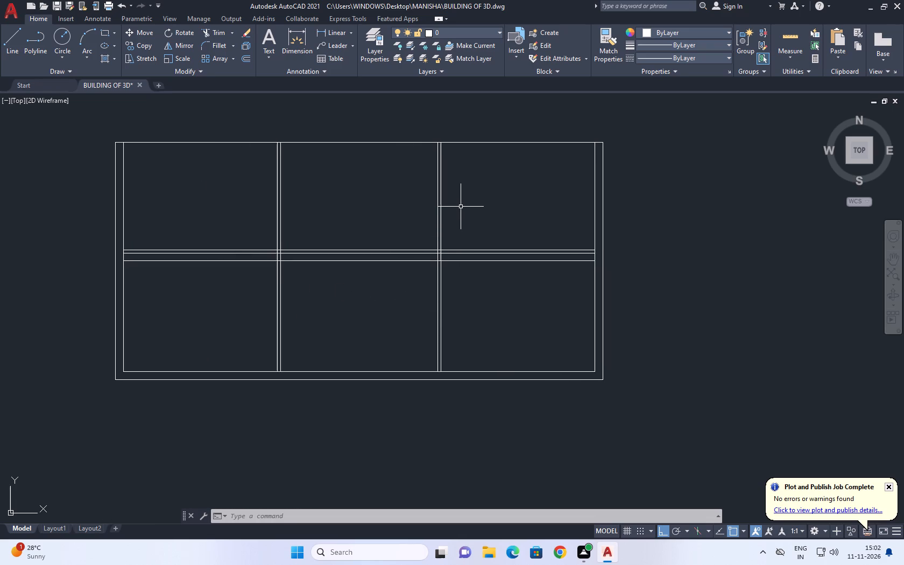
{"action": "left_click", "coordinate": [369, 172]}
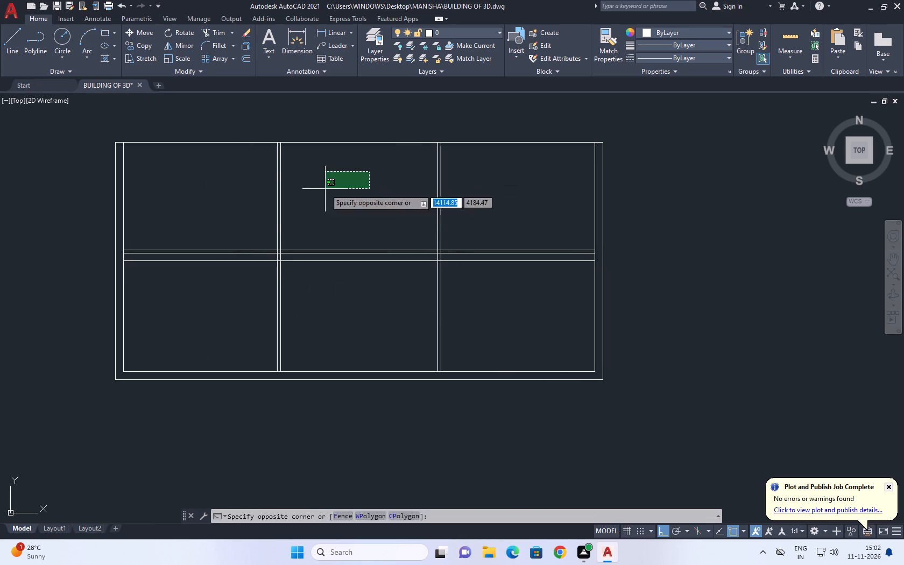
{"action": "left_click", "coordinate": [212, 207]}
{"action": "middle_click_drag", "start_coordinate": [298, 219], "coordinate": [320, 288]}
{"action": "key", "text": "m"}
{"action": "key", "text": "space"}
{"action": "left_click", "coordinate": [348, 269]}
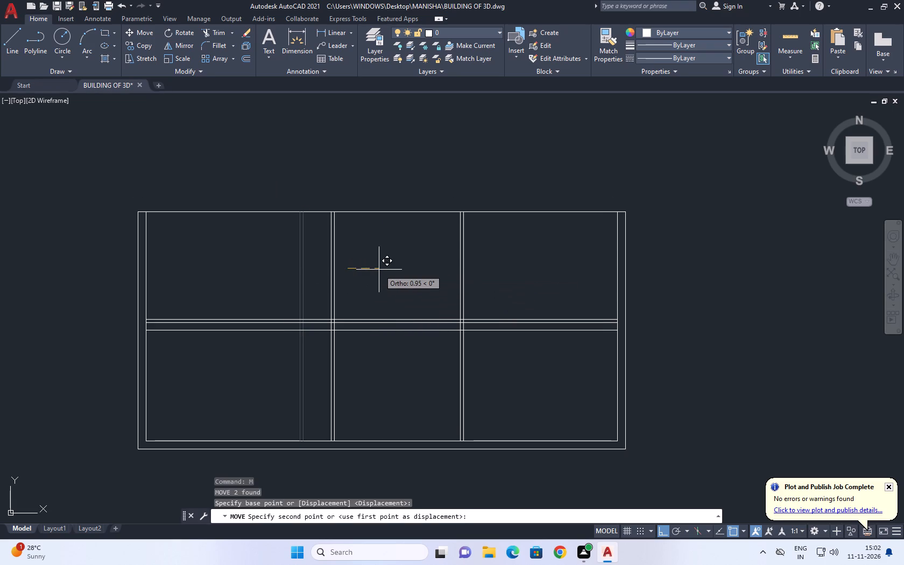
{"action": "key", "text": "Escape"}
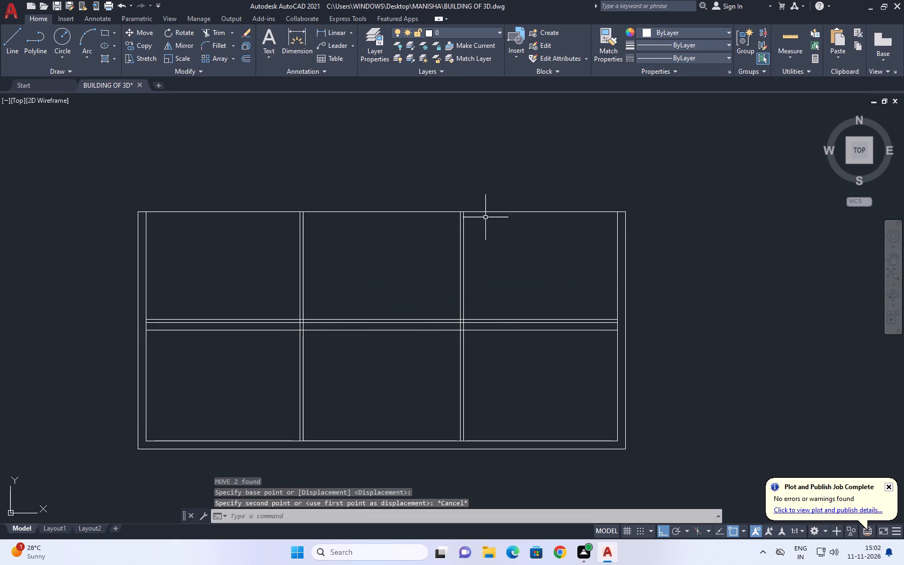
Draw a guide line along the top edge from the left divider's right-hand line to the inner right side line.
{"action": "middle_click_drag", "start_coordinate": [487, 219], "coordinate": [481, 241]}
{"action": "scroll", "coordinate": [481, 241], "scroll_direction": "up", "scroll_amount": 1}
{"action": "scroll", "coordinate": [481, 241], "scroll_direction": "down", "scroll_amount": 1}
{"action": "key", "text": "l"}
{"action": "key", "text": "space"}
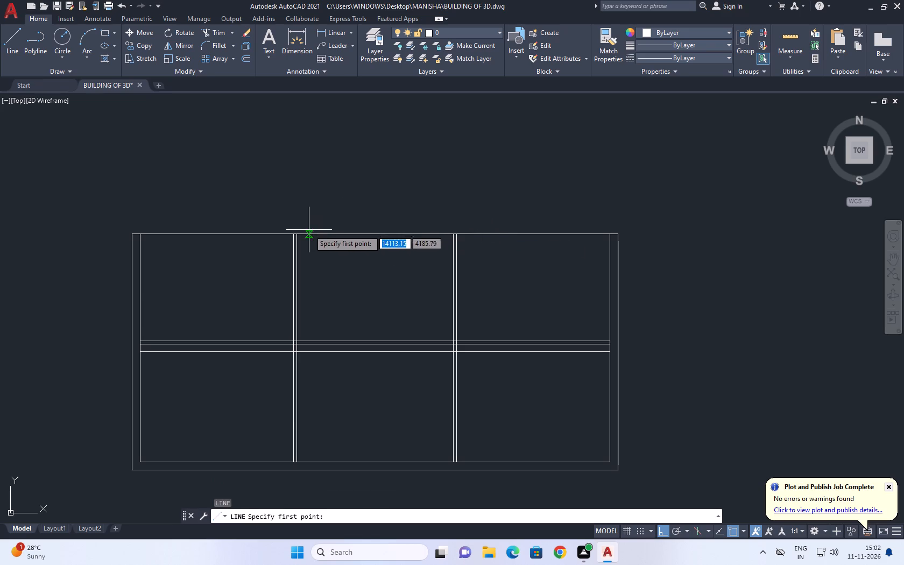
{"action": "scroll", "coordinate": [300, 235], "scroll_direction": "up", "scroll_amount": 2}
{"action": "left_click", "coordinate": [287, 233]}
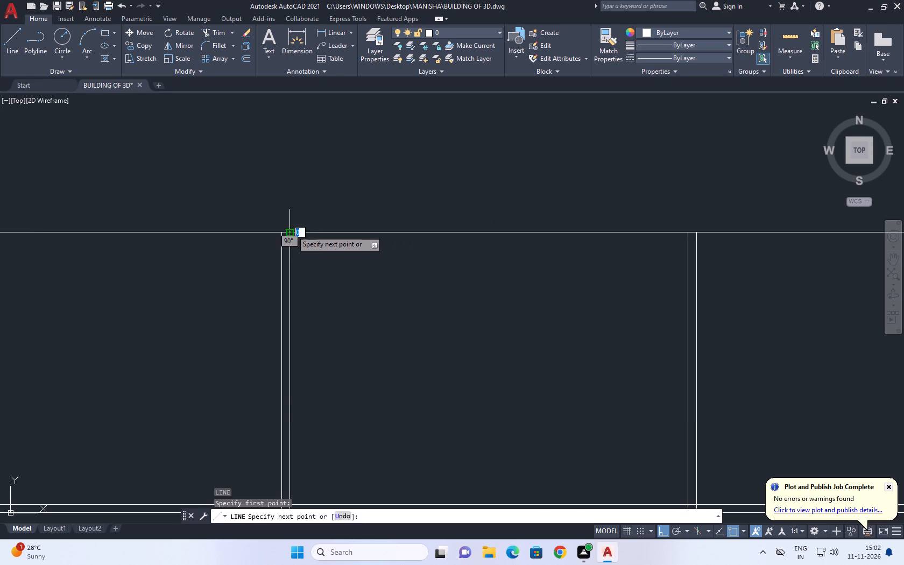
{"action": "scroll", "coordinate": [389, 209], "scroll_direction": "down", "scroll_amount": 2}
{"action": "scroll", "coordinate": [672, 217], "scroll_direction": "up", "scroll_amount": 2}
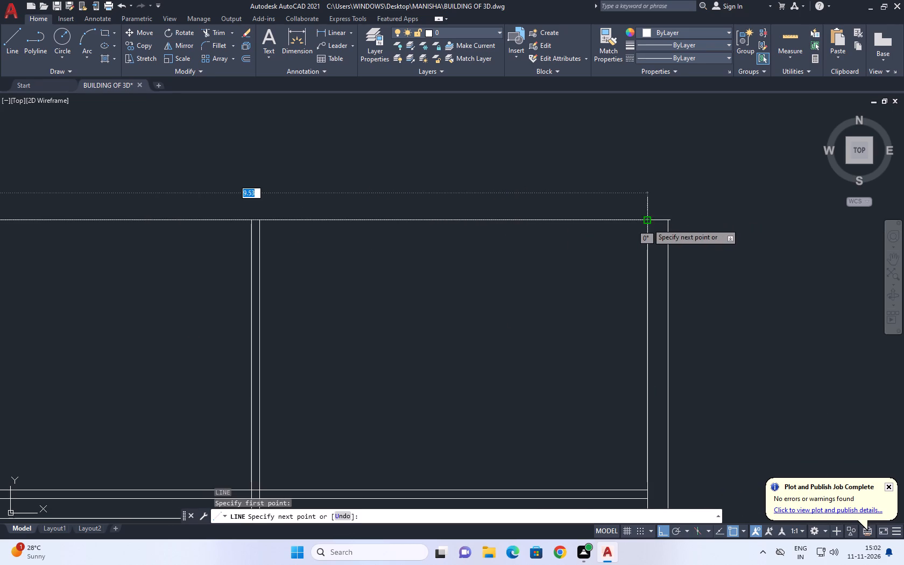
{"action": "left_click", "coordinate": [647, 223]}
{"action": "key", "text": "Escape"}
Move the left divider's line pair horizontally to the right by about 0.5.
{"action": "scroll", "coordinate": [590, 223], "scroll_direction": "down", "scroll_amount": 2}
{"action": "middle_click_drag", "start_coordinate": [448, 263], "coordinate": [485, 229]}
{"action": "left_click_drag", "start_coordinate": [413, 224], "coordinate": [407, 227]}
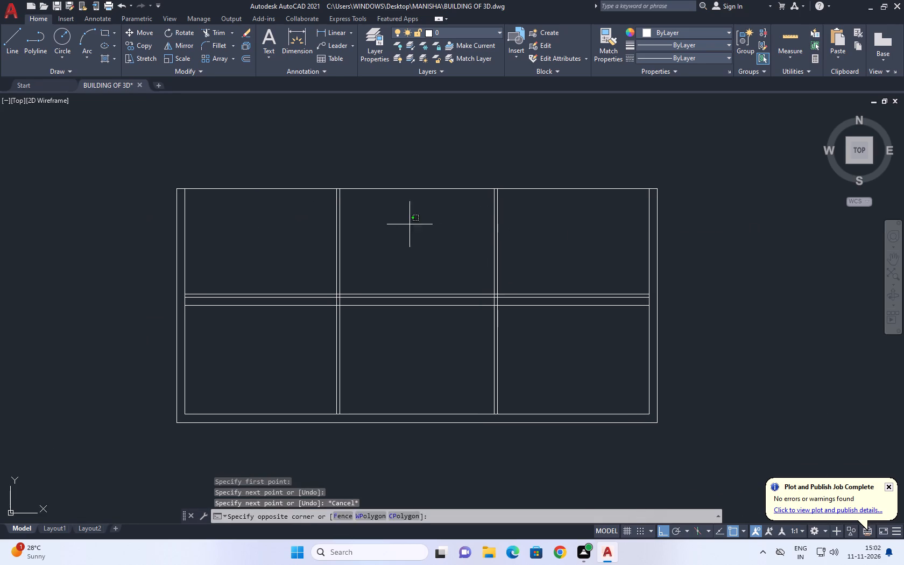
{"action": "left_click", "coordinate": [239, 257]}
{"action": "middle_click_drag", "start_coordinate": [352, 261], "coordinate": [411, 287]}
{"action": "key", "text": "m"}
{"action": "key", "text": "space"}
{"action": "left_click", "coordinate": [432, 266]}
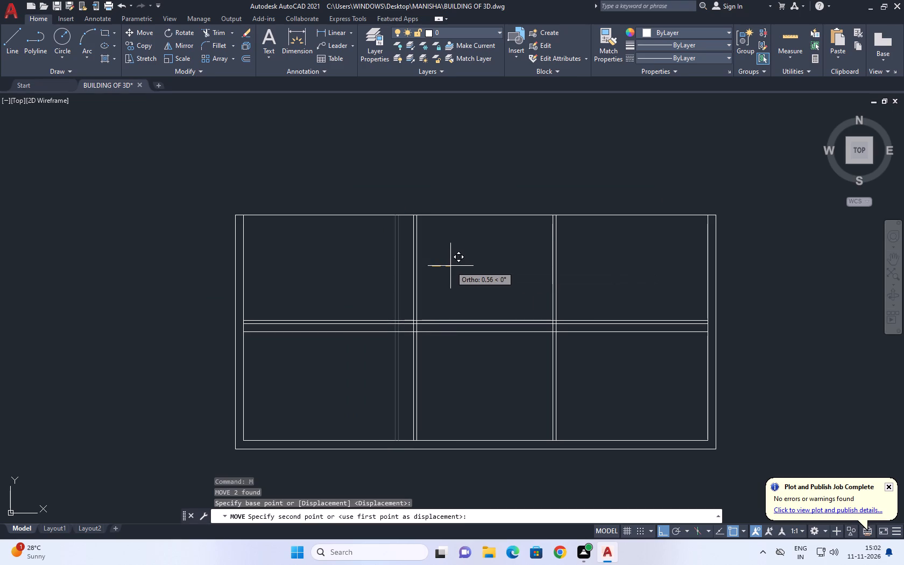
{"action": "left_click", "coordinate": [448, 266]}
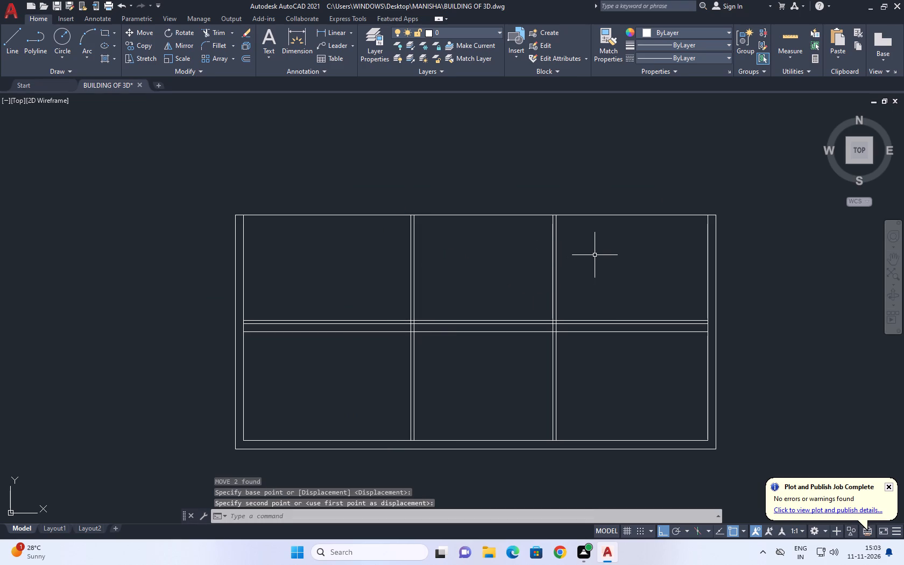
Measure the outline's overall width along its bottom edge with a linear dimension.
{"action": "left_click", "coordinate": [326, 32]}
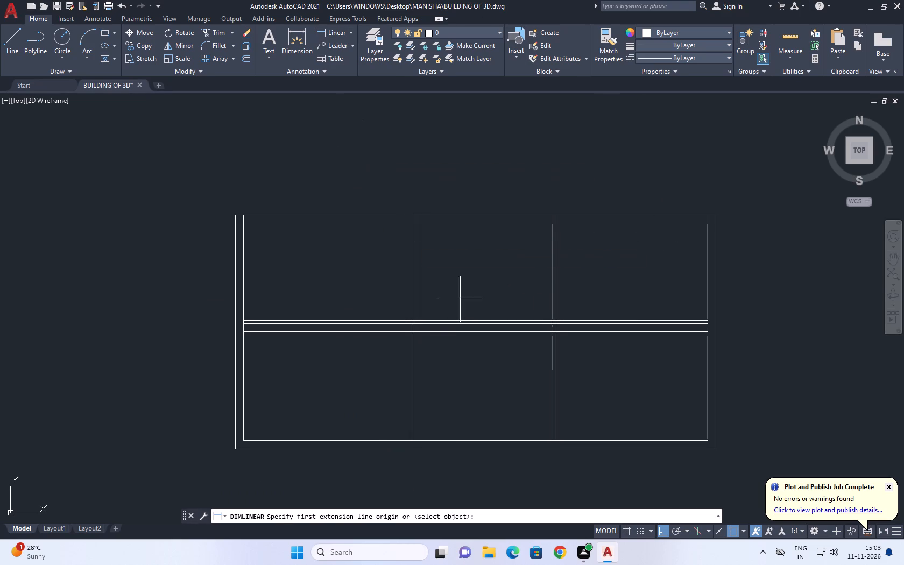
{"action": "middle_click_drag", "start_coordinate": [520, 320], "coordinate": [401, 208]}
{"action": "left_click", "coordinate": [114, 338]}
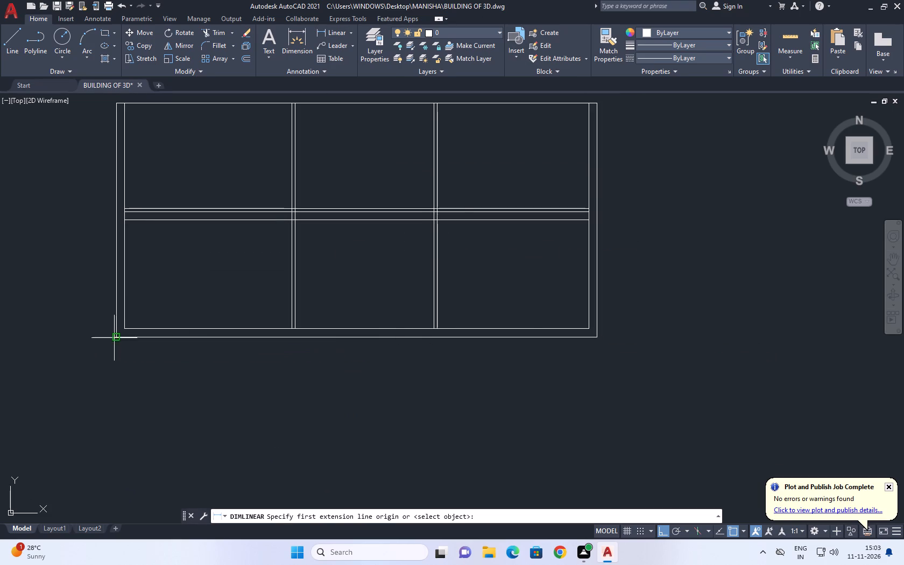
{"action": "left_click", "coordinate": [601, 338]}
{"action": "scroll", "coordinate": [602, 339], "scroll_direction": "down", "scroll_amount": 1}
{"action": "key", "text": "space"}
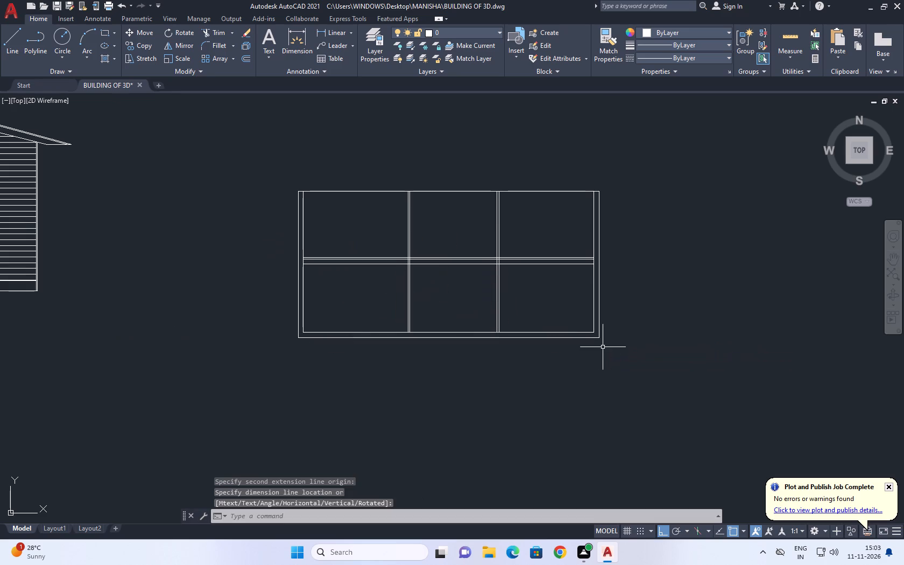
Stretch the guide line's left end along the top edge by about 0.43 to the left divider's right-hand line.
{"action": "middle_click_drag", "start_coordinate": [598, 257], "coordinate": [590, 315]}
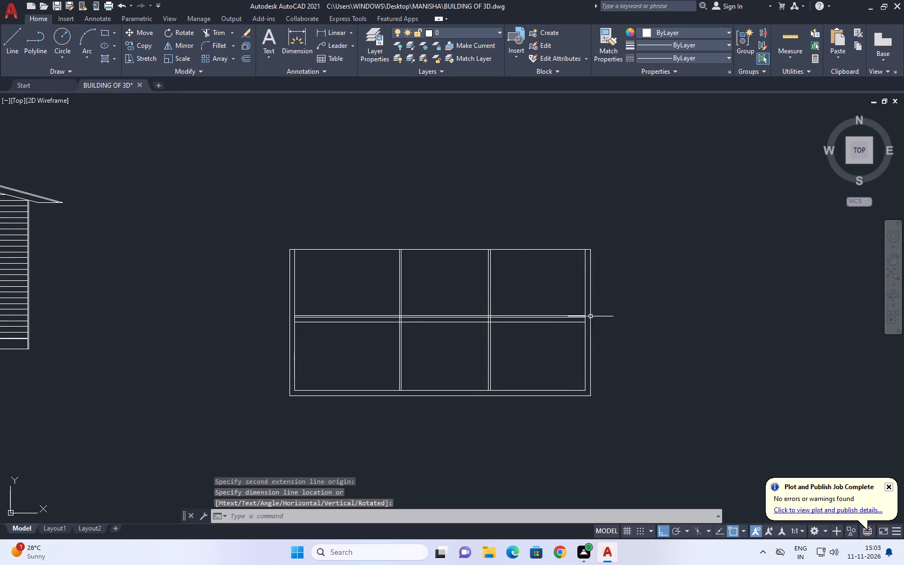
{"action": "middle_click_drag", "start_coordinate": [472, 300], "coordinate": [470, 306]}
{"action": "left_click", "coordinate": [474, 255]}
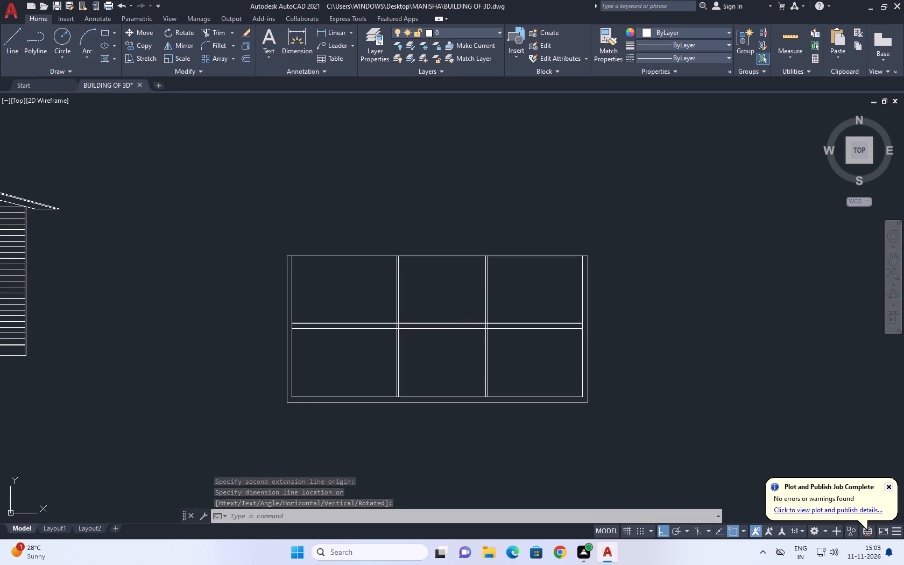
{"action": "scroll", "coordinate": [382, 234], "scroll_direction": "up", "scroll_amount": 2}
{"action": "scroll", "coordinate": [394, 288], "scroll_direction": "up", "scroll_amount": 1}
{"action": "left_click", "coordinate": [396, 290]}
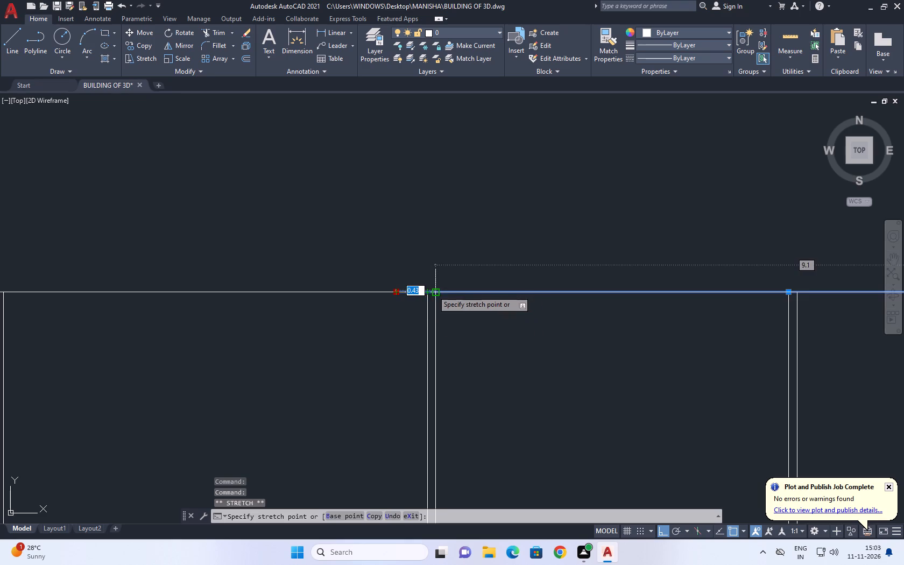
{"action": "left_click", "coordinate": [434, 291]}
{"action": "scroll", "coordinate": [340, 272], "scroll_direction": "down", "scroll_amount": 2}
{"action": "key", "text": "Escape"}
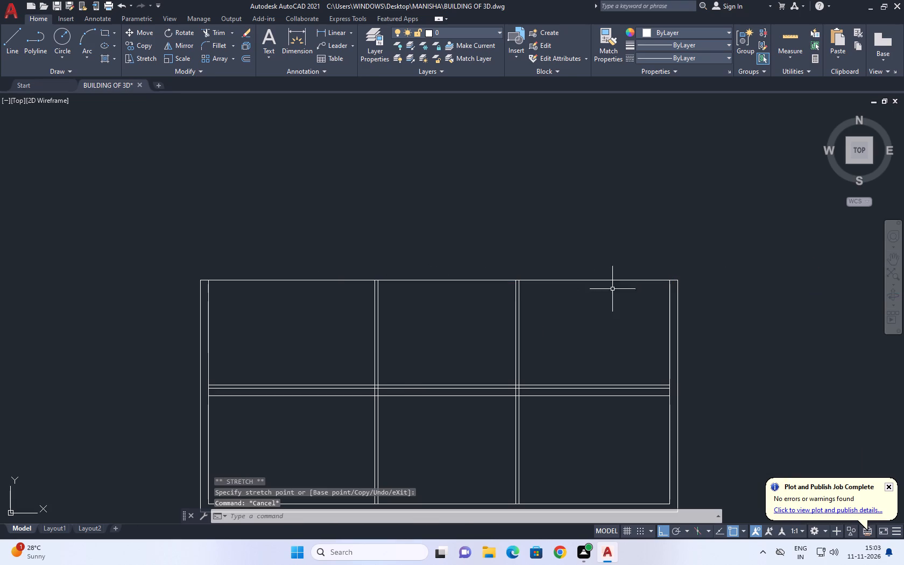
Draw a short horizontal line closing the top end of the right divider between its two lines.
{"action": "middle_click_drag", "start_coordinate": [580, 327], "coordinate": [510, 272]}
{"action": "key", "text": "l"}
{"action": "key", "text": "space"}
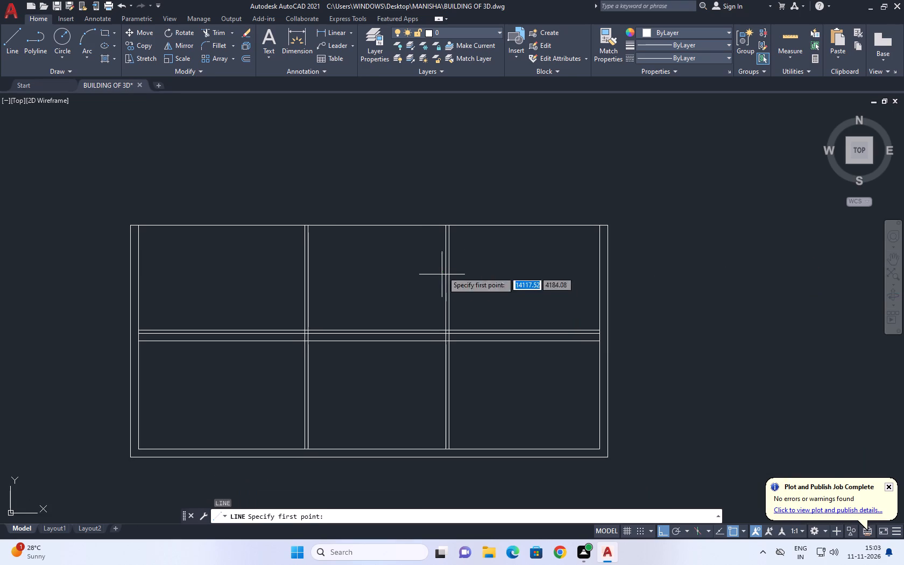
{"action": "scroll", "coordinate": [446, 232], "scroll_direction": "up", "scroll_amount": 3}
{"action": "left_click", "coordinate": [442, 214]}
{"action": "left_click", "coordinate": [455, 215]}
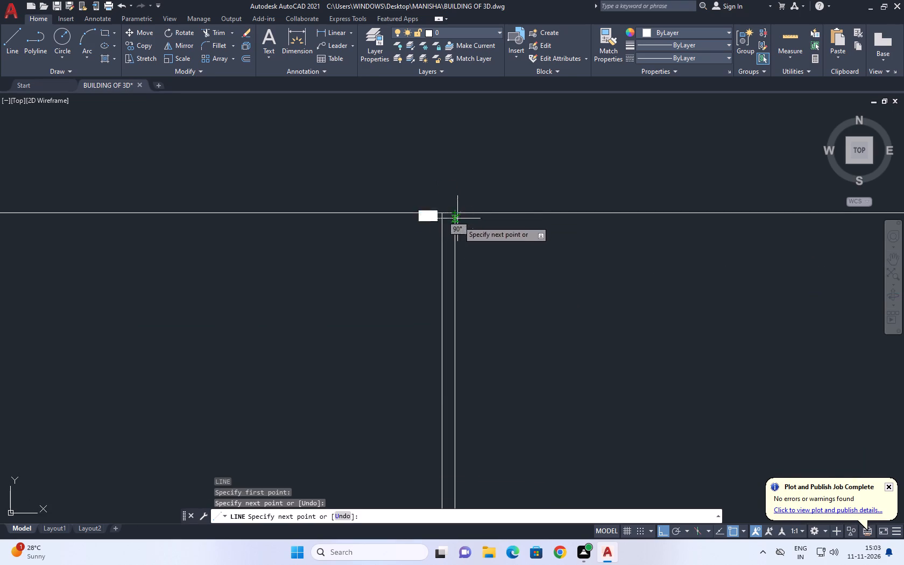
{"action": "key", "text": "space"}
Move the right divider with its top closing line right by about 0.19, from its top midpoint to the guide line's midpoint.
{"action": "left_click", "coordinate": [414, 168]}
{"action": "scroll", "coordinate": [451, 204], "scroll_direction": "down", "scroll_amount": 2}
{"action": "scroll", "coordinate": [477, 318], "scroll_direction": "down", "scroll_amount": 1}
{"action": "middle_click_drag", "start_coordinate": [477, 321], "coordinate": [473, 315]}
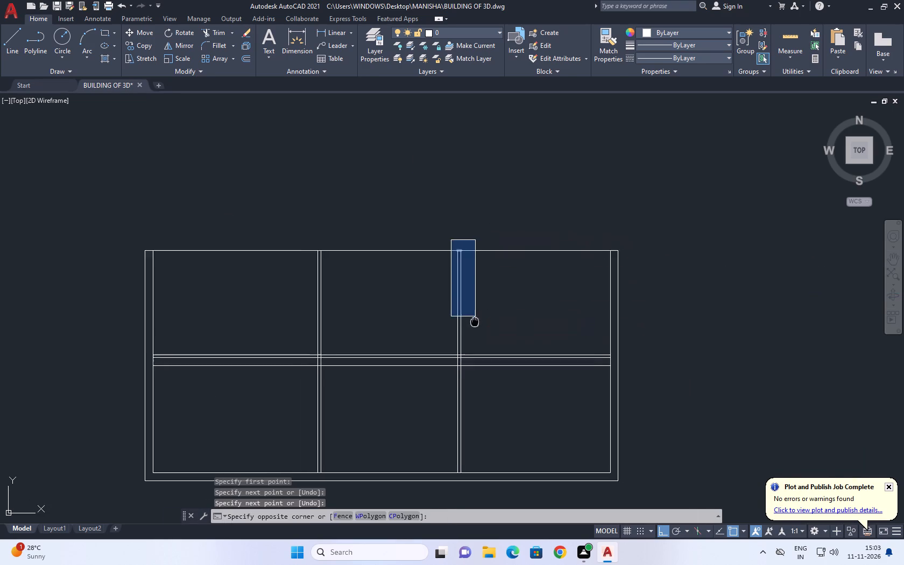
{"action": "middle_click_drag", "start_coordinate": [473, 315], "coordinate": [472, 164]}
{"action": "left_click", "coordinate": [484, 338]}
{"action": "middle_click_drag", "start_coordinate": [463, 237], "coordinate": [463, 280]}
{"action": "key", "text": "m"}
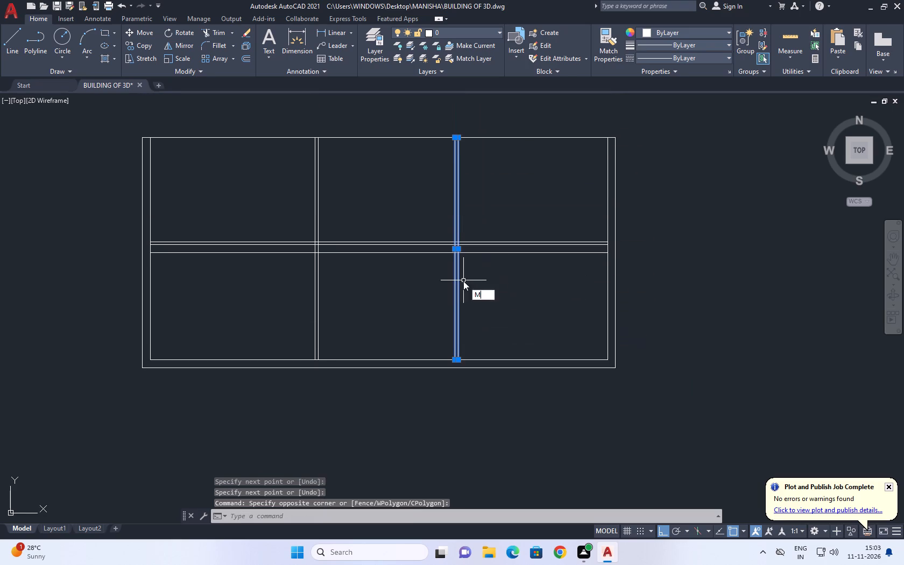
{"action": "key", "text": "space"}
{"action": "scroll", "coordinate": [460, 139], "scroll_direction": "up", "scroll_amount": 2}
{"action": "middle_click_drag", "start_coordinate": [448, 139], "coordinate": [461, 227]}
{"action": "scroll", "coordinate": [464, 239], "scroll_direction": "up", "scroll_amount": 1}
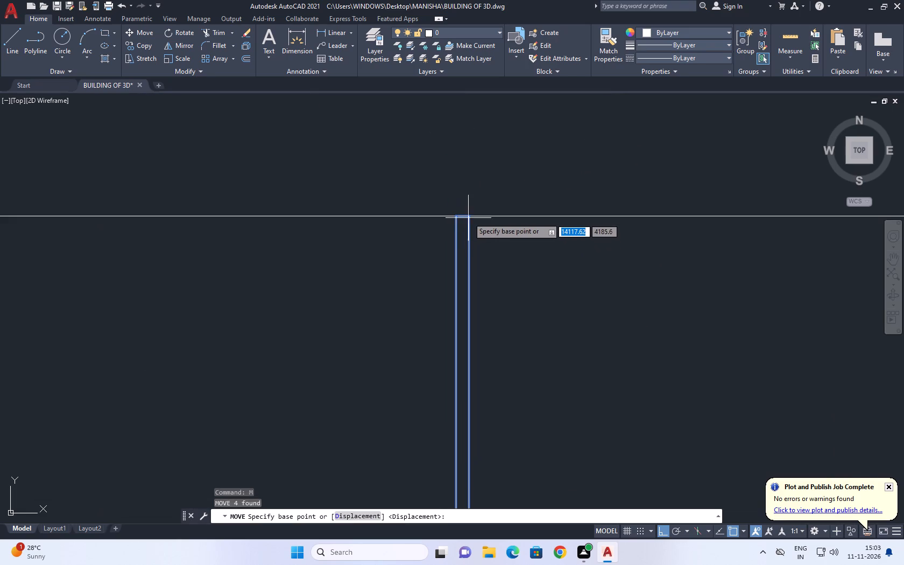
{"action": "left_click", "coordinate": [463, 215]}
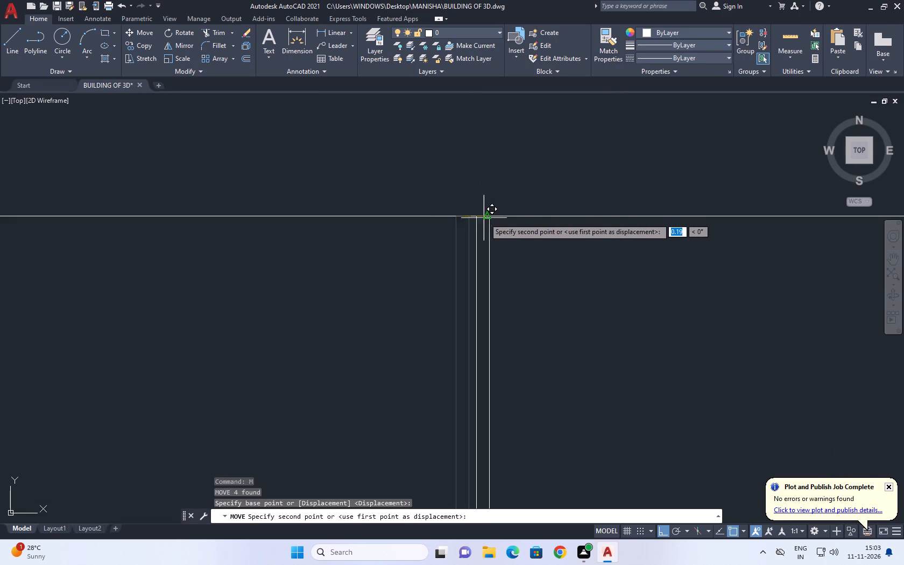
{"action": "left_click", "coordinate": [488, 218]}
Erase the guide line running along the outline's top edge.
{"action": "scroll", "coordinate": [496, 216], "scroll_direction": "down", "scroll_amount": 4}
{"action": "left_click", "coordinate": [517, 216]}
{"action": "middle_click_drag", "start_coordinate": [574, 214], "coordinate": [538, 210]}
{"action": "key", "text": "Delete"}
Trim the mid-height rail lines out of the middle bay between the two dividers.
{"action": "middle_click_drag", "start_coordinate": [444, 272], "coordinate": [496, 276]}
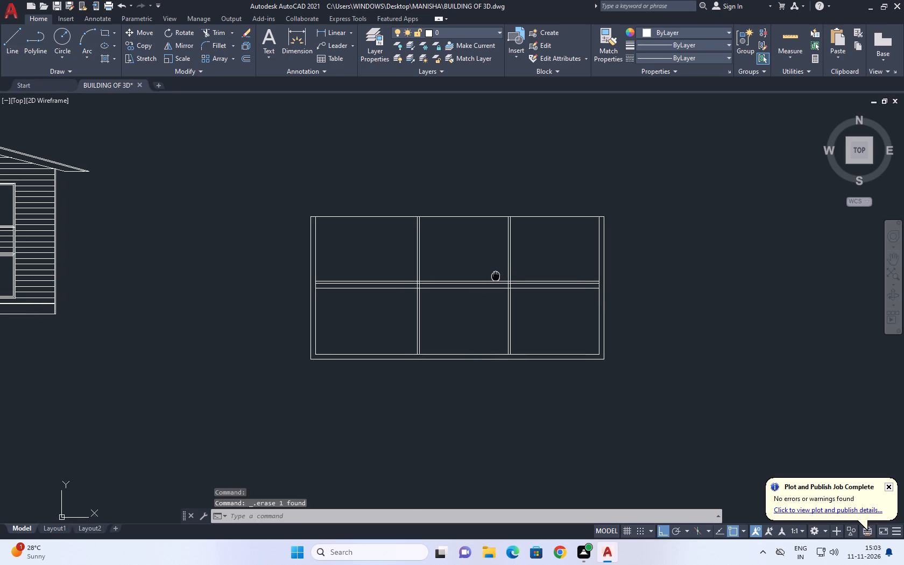
{"action": "middle_click_drag", "start_coordinate": [496, 276], "coordinate": [496, 276]}
{"action": "type", "text": "TR"}
{"action": "key", "text": "space"}
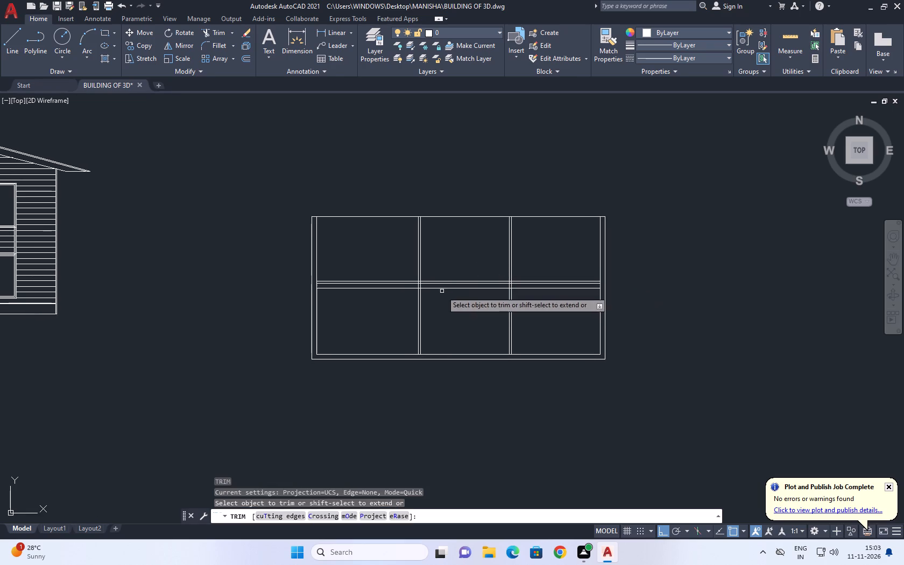
{"action": "middle_click_drag", "start_coordinate": [441, 288], "coordinate": [478, 256]}
{"action": "left_click_drag", "start_coordinate": [498, 282], "coordinate": [498, 272]}
{"action": "left_click", "coordinate": [498, 222]}
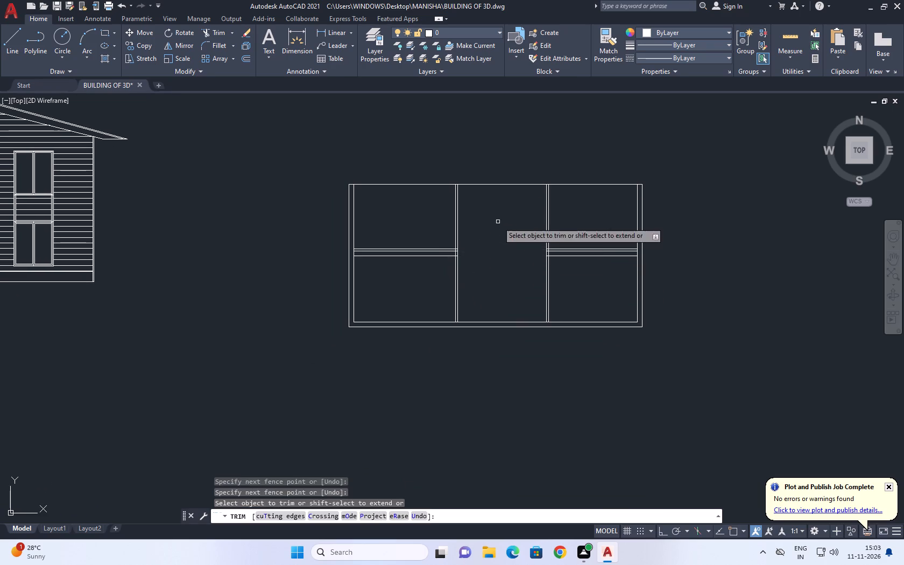
Trim the remaining rail line ends that cross between the double lines of the right and left dividers.
{"action": "scroll", "coordinate": [552, 255], "scroll_direction": "up", "scroll_amount": 4}
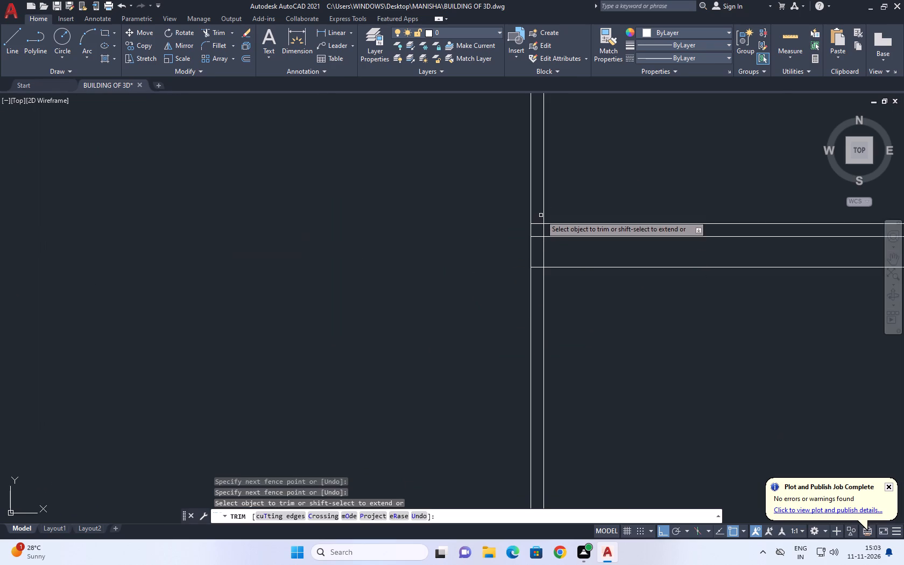
{"action": "left_click", "coordinate": [541, 215]}
{"action": "left_click", "coordinate": [538, 276]}
{"action": "scroll", "coordinate": [545, 261], "scroll_direction": "down", "scroll_amount": 3}
{"action": "scroll", "coordinate": [409, 279], "scroll_direction": "up", "scroll_amount": 4}
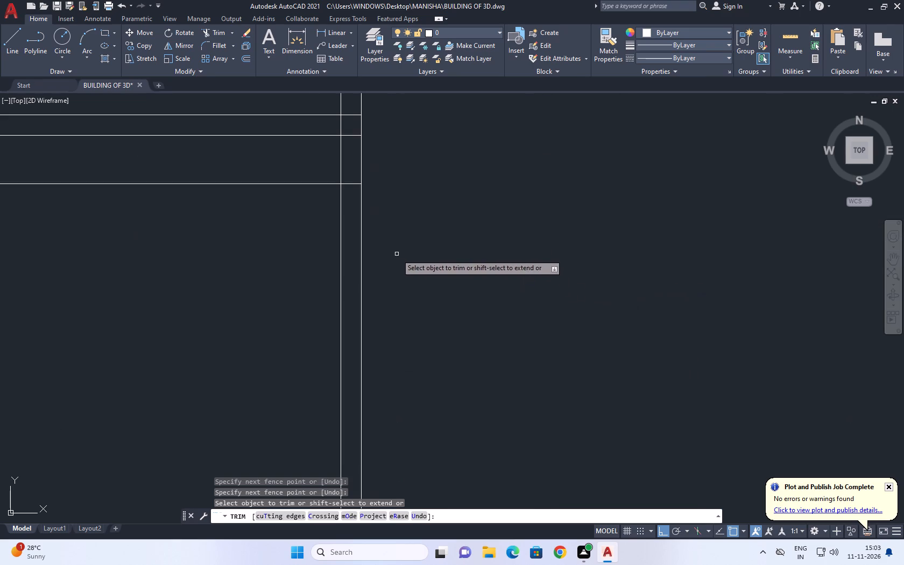
{"action": "left_click", "coordinate": [348, 99]}
{"action": "left_click_drag", "start_coordinate": [352, 200], "coordinate": [351, 209]}
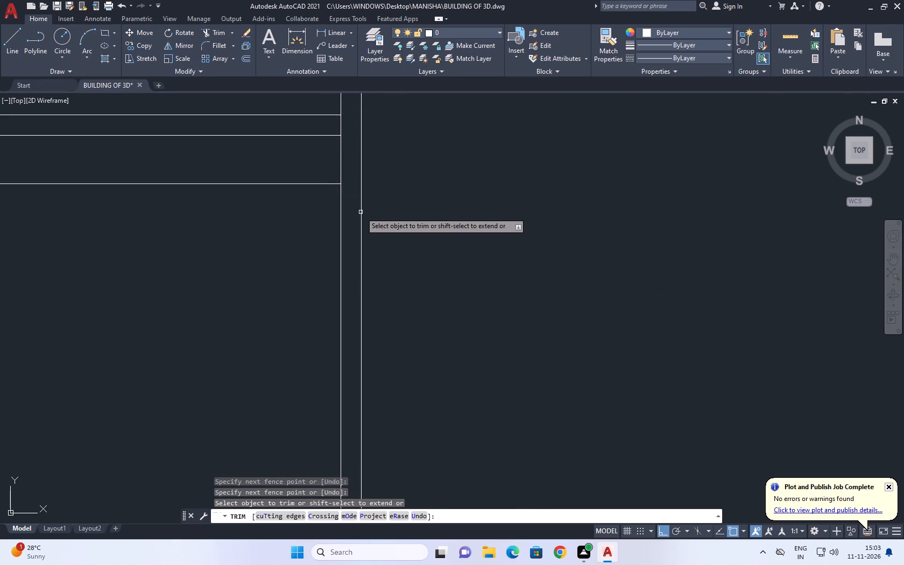
{"action": "scroll", "coordinate": [371, 210], "scroll_direction": "down", "scroll_amount": 4}
{"action": "key", "text": "space"}
Offset the outline's top edge 0.25 inward to form a top border strip.
{"action": "middle_click_drag", "start_coordinate": [463, 199], "coordinate": [461, 217]}
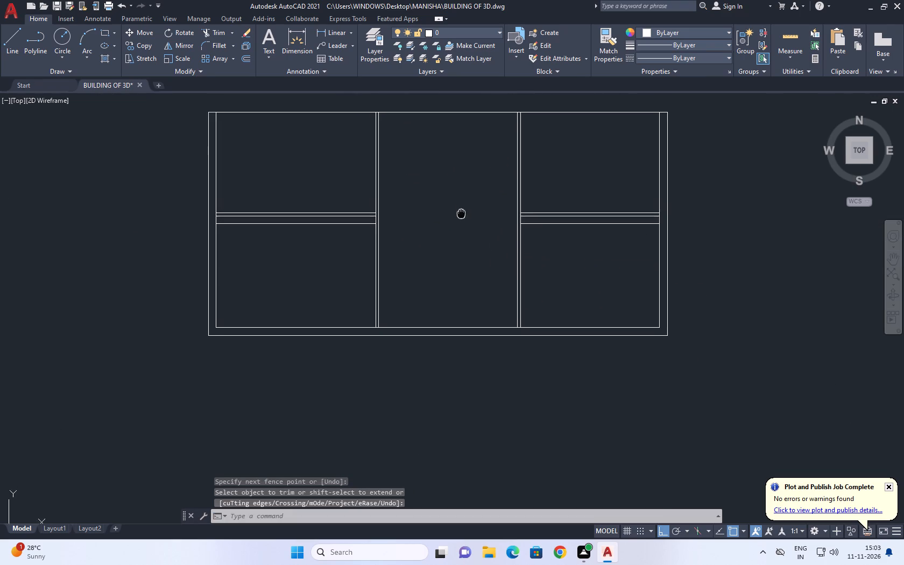
{"action": "middle_click_drag", "start_coordinate": [461, 217], "coordinate": [461, 274]}
{"action": "left_click", "coordinate": [446, 196]}
{"action": "left_click", "coordinate": [430, 143]}
{"action": "middle_click_drag", "start_coordinate": [505, 166], "coordinate": [442, 174]}
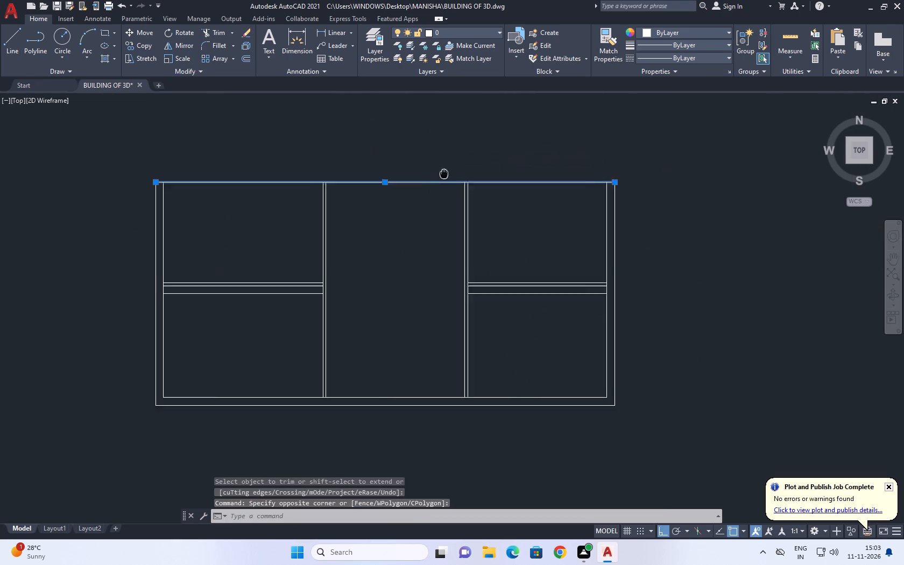
{"action": "middle_click_drag", "start_coordinate": [442, 174], "coordinate": [429, 172]}
{"action": "key", "text": "o"}
{"action": "key", "text": "space"}
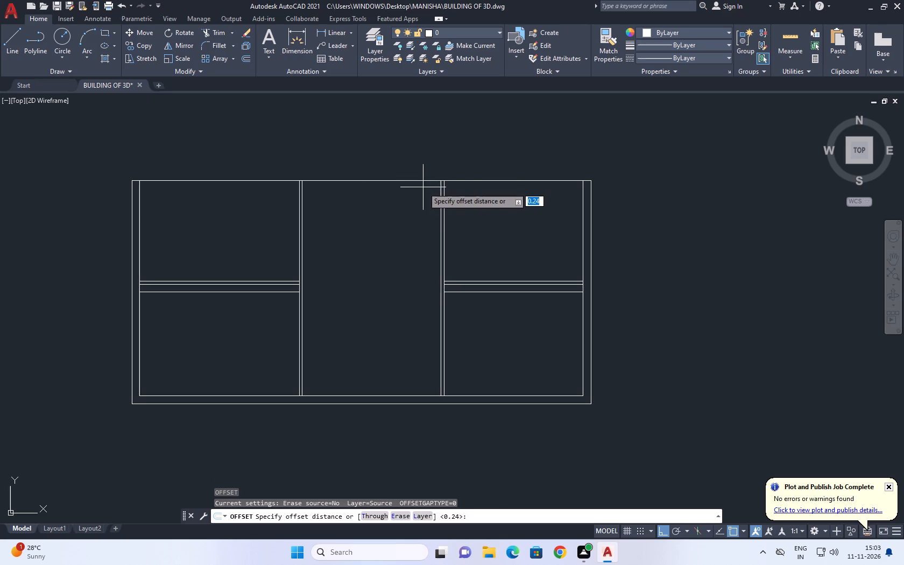
{"action": "type", "text": "0.25"}
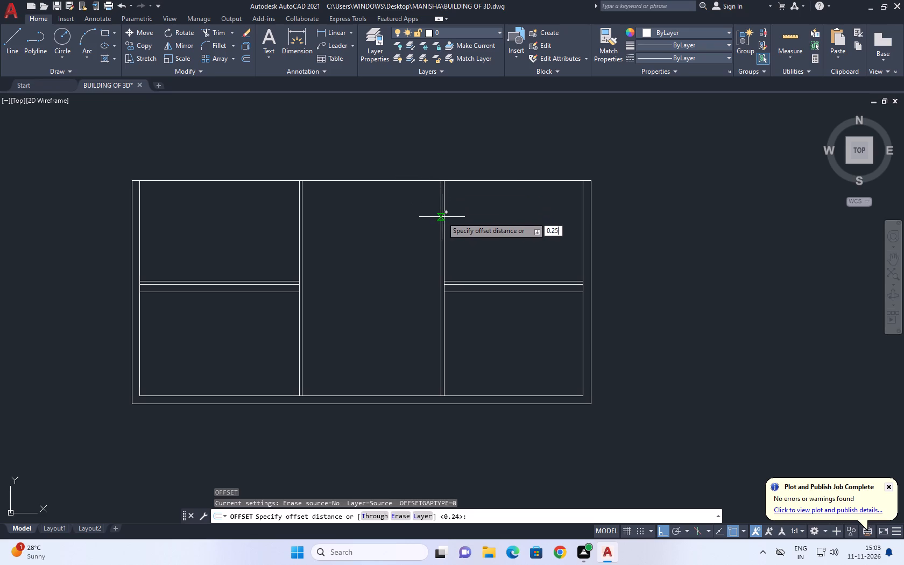
{"action": "key", "text": "Return"}
{"action": "left_click", "coordinate": [417, 241]}
{"action": "key", "text": "space"}
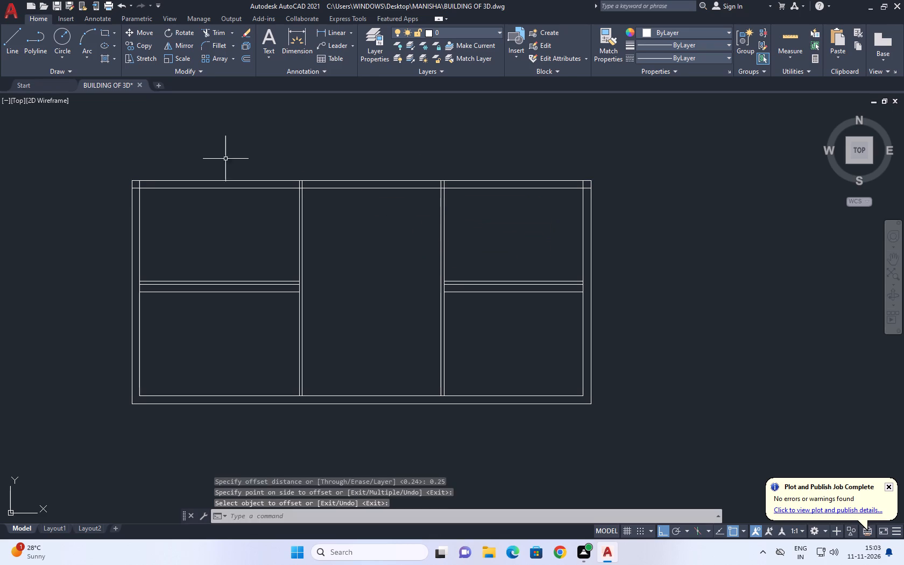
Trim the overlapping border line ends at the frame's upper left and upper right corners into clean inner corners.
{"action": "type", "text": "TR"}
{"action": "key", "text": "space"}
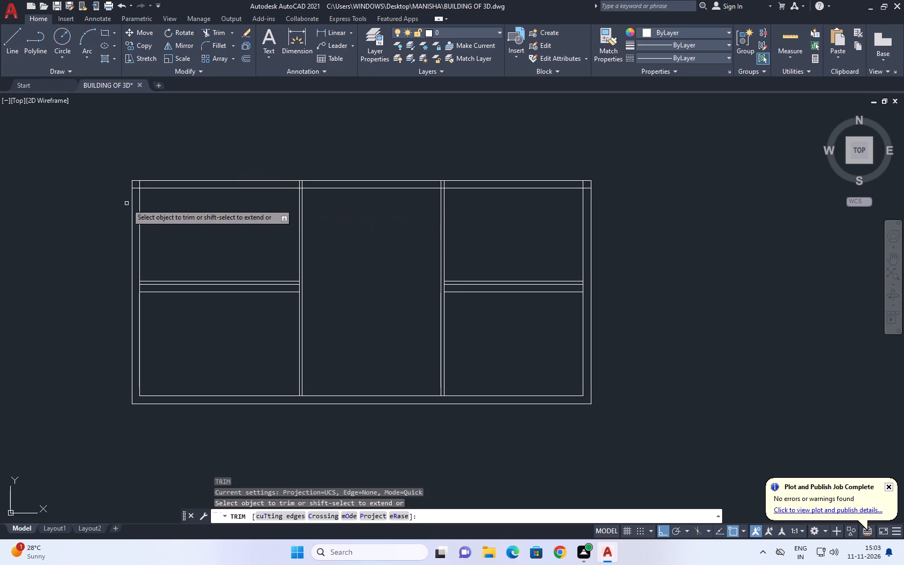
{"action": "scroll", "coordinate": [143, 186], "scroll_direction": "up", "scroll_amount": 4}
{"action": "left_click", "coordinate": [81, 217]}
{"action": "left_click", "coordinate": [108, 192]}
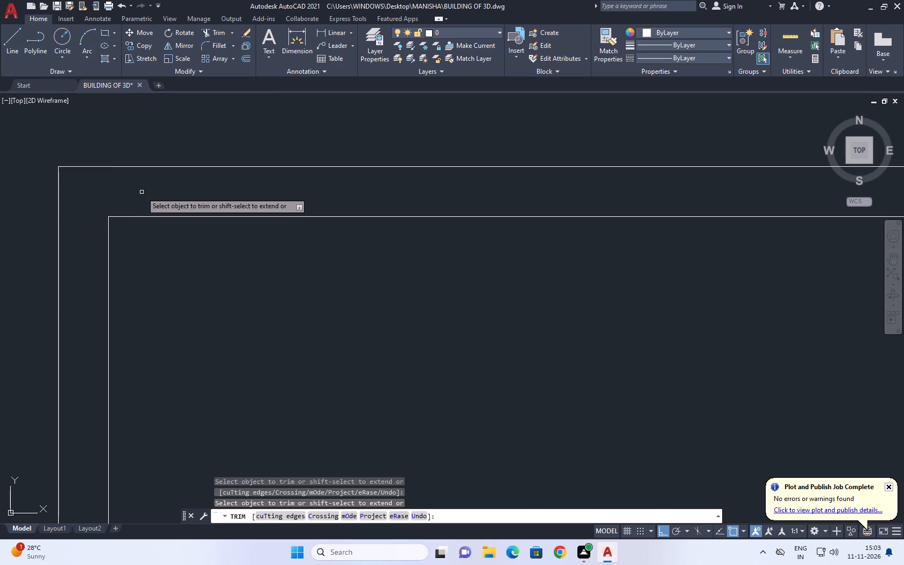
{"action": "scroll", "coordinate": [142, 192], "scroll_direction": "down", "scroll_amount": 3}
{"action": "middle_click_drag", "start_coordinate": [586, 220], "coordinate": [258, 182]}
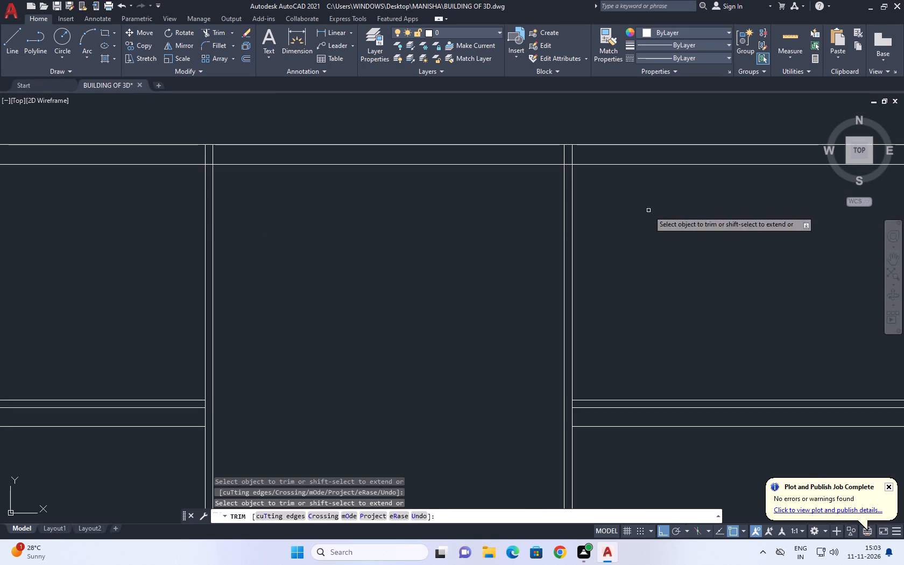
{"action": "middle_click_drag", "start_coordinate": [599, 226], "coordinate": [288, 222]}
{"action": "scroll", "coordinate": [618, 152], "scroll_direction": "up", "scroll_amount": 4}
{"action": "left_click_drag", "start_coordinate": [567, 125], "coordinate": [567, 121]}
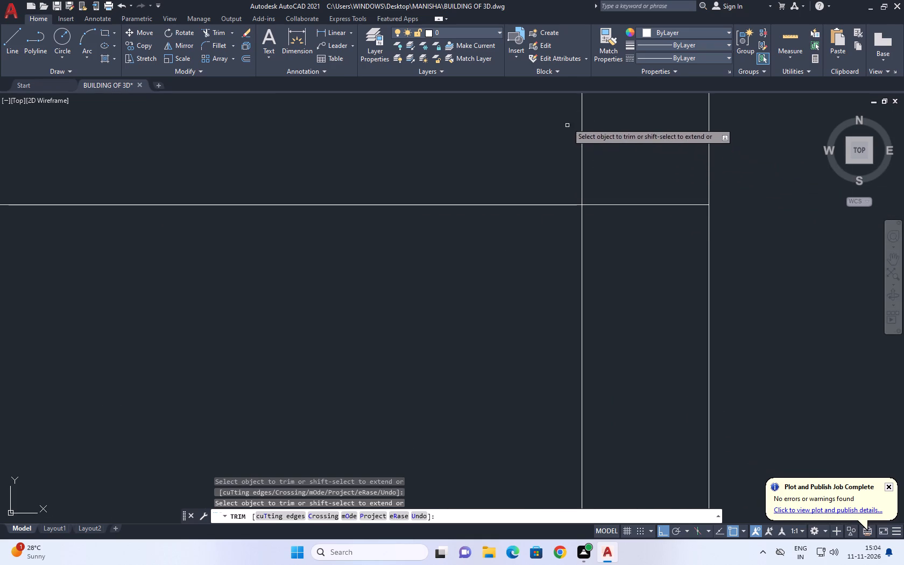
{"action": "left_click_drag", "start_coordinate": [567, 121], "coordinate": [567, 114]}
{"action": "left_click", "coordinate": [648, 217]}
{"action": "left_click_drag", "start_coordinate": [541, 145], "coordinate": [529, 144]}
Trim the line ends of both dividers out of the top border strip.
{"action": "scroll", "coordinate": [597, 154], "scroll_direction": "down", "scroll_amount": 3}
{"action": "middle_click_drag", "start_coordinate": [407, 217], "coordinate": [548, 241]}
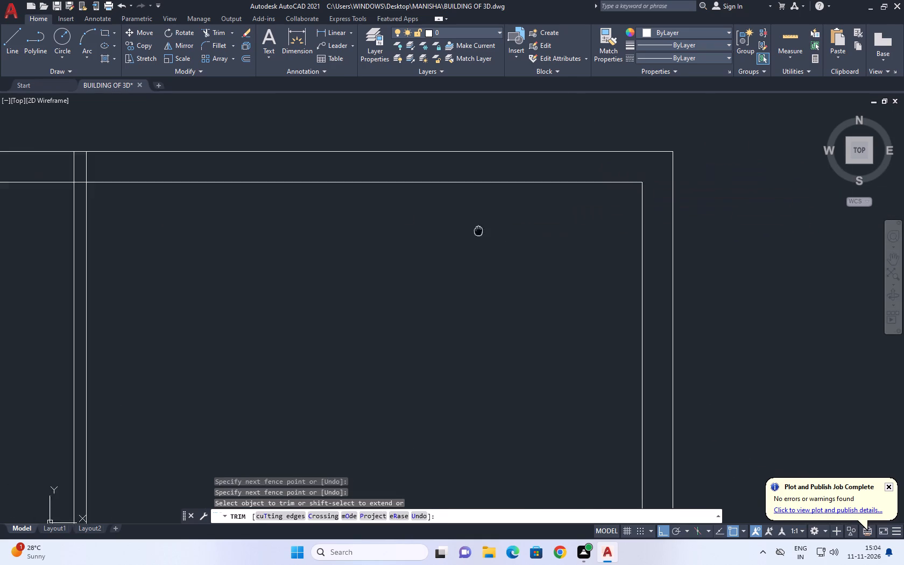
{"action": "middle_click_drag", "start_coordinate": [548, 241], "coordinate": [612, 242]}
{"action": "middle_click_drag", "start_coordinate": [340, 191], "coordinate": [447, 200]}
{"action": "scroll", "coordinate": [461, 200], "scroll_direction": "down", "scroll_amount": 1}
{"action": "middle_click_drag", "start_coordinate": [200, 186], "coordinate": [414, 213]}
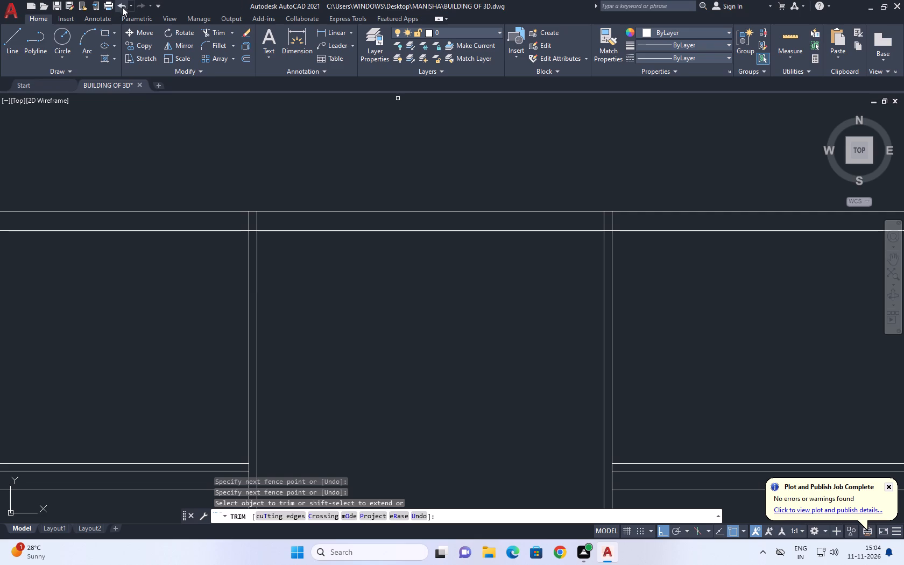
{"action": "scroll", "coordinate": [245, 215], "scroll_direction": "up", "scroll_amount": 2}
{"action": "left_click", "coordinate": [212, 234]}
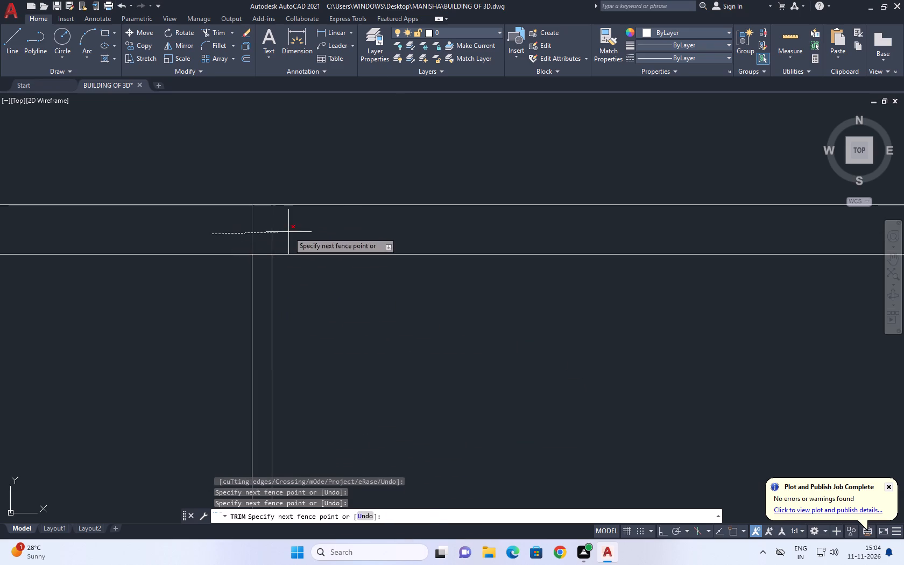
{"action": "left_click", "coordinate": [295, 230]}
{"action": "middle_click_drag", "start_coordinate": [588, 255], "coordinate": [67, 387]}
{"action": "left_click", "coordinate": [694, 358]}
{"action": "left_click_drag", "start_coordinate": [578, 378], "coordinate": [571, 380]}
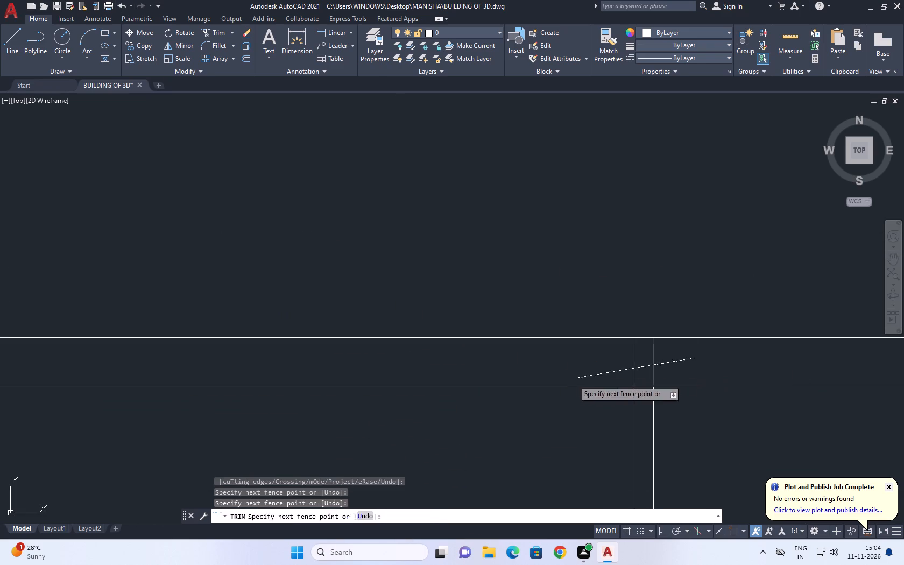
{"action": "left_click_drag", "start_coordinate": [571, 380], "coordinate": [570, 382]}
{"action": "right_click", "coordinate": [540, 268]}
{"action": "left_click", "coordinate": [580, 284]}
Draw a vertical line 3 units upward from the midpoint of the outline's top edge.
{"action": "scroll", "coordinate": [447, 270], "scroll_direction": "down", "scroll_amount": 5}
{"action": "middle_click_drag", "start_coordinate": [397, 263], "coordinate": [421, 299]}
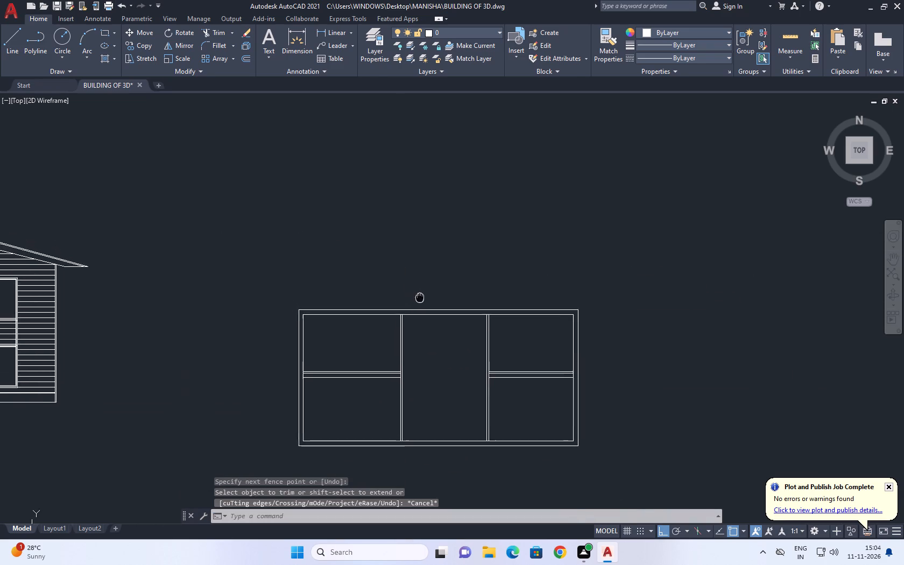
{"action": "middle_click_drag", "start_coordinate": [421, 299], "coordinate": [426, 307]}
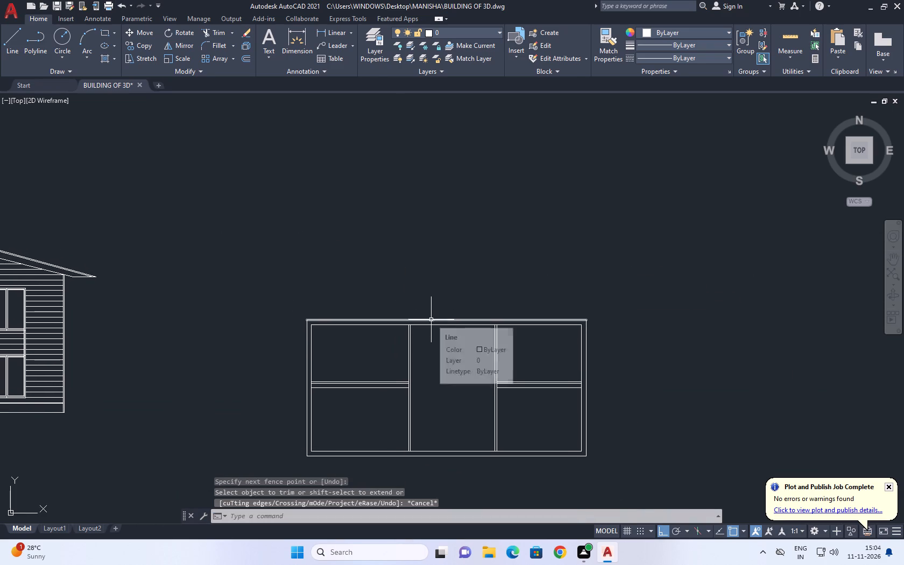
{"action": "left_click", "coordinate": [5, 48]}
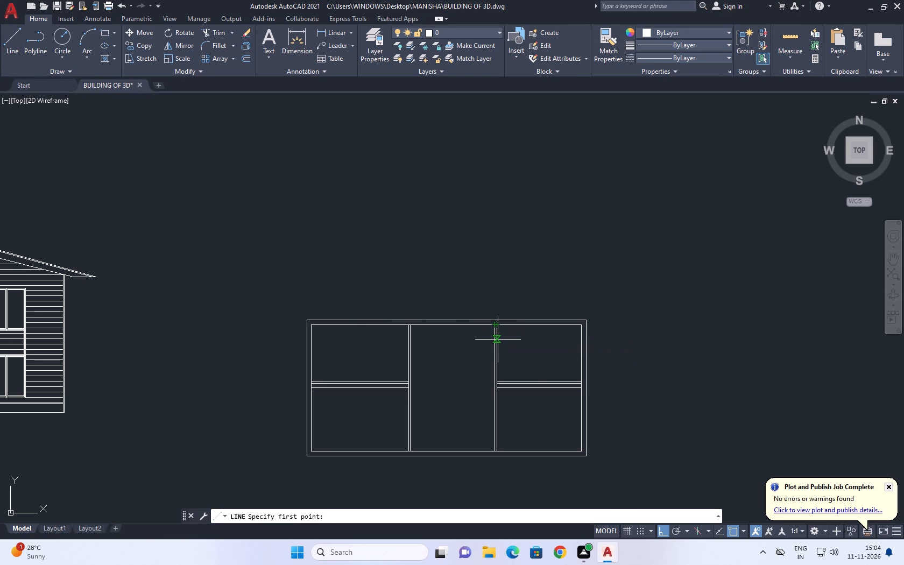
{"action": "left_click", "coordinate": [447, 317]}
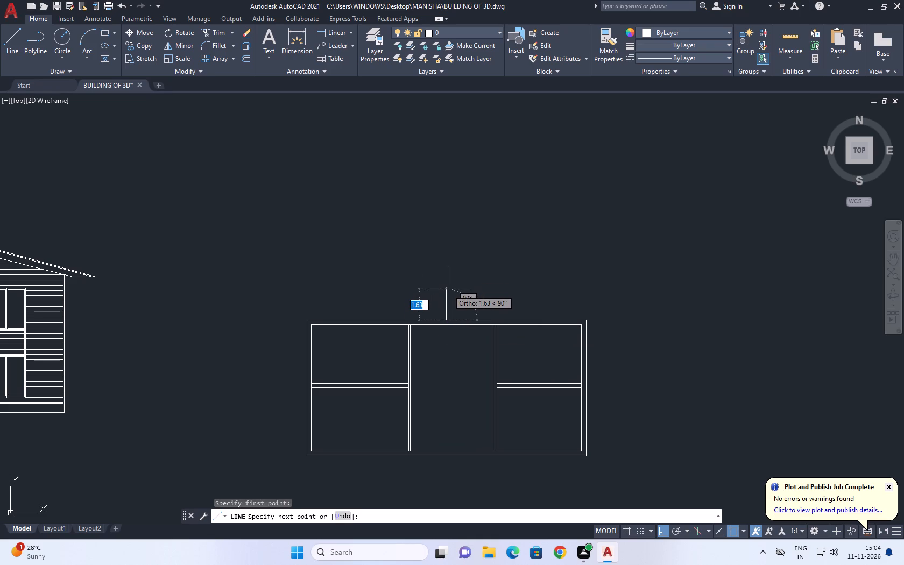
{"action": "key", "text": "3"}
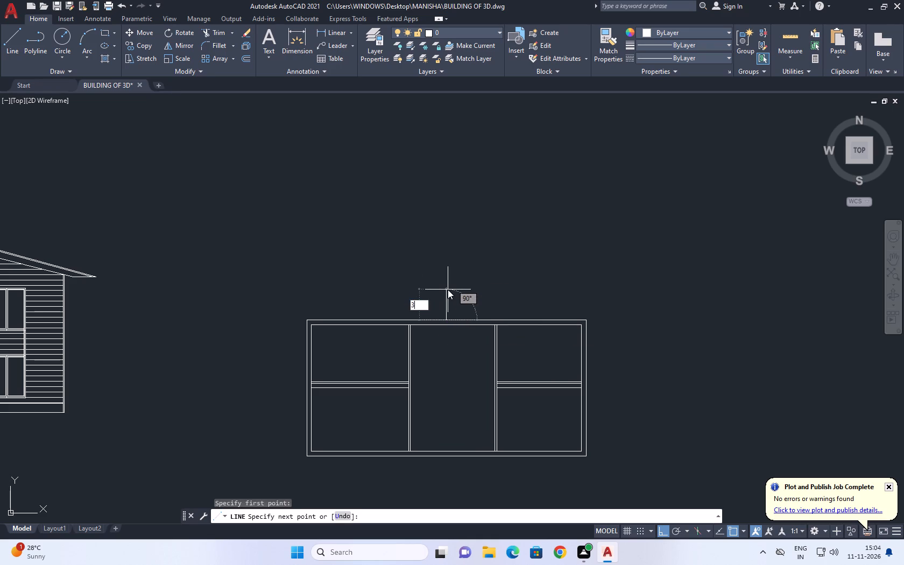
{"action": "key", "text": "Return"}
{"action": "right_click", "coordinate": [380, 254]}
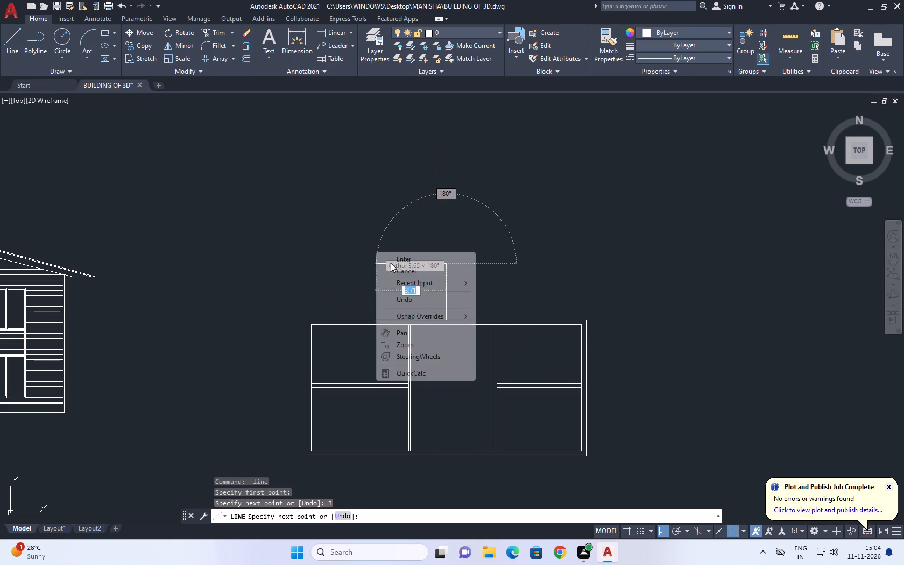
{"action": "left_click", "coordinate": [406, 264]}
Offset the outline's right outer edge 0.5 outward.
{"action": "scroll", "coordinate": [608, 345], "scroll_direction": "up", "scroll_amount": 1}
{"action": "left_click", "coordinate": [589, 325]}
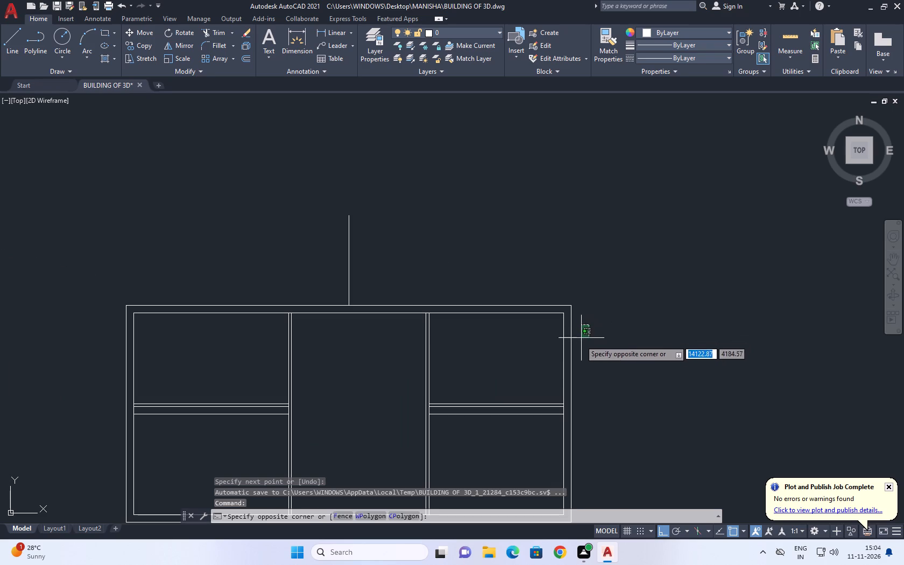
{"action": "left_click", "coordinate": [568, 357]}
{"action": "type", "text": "O"}
{"action": "key", "text": "space"}
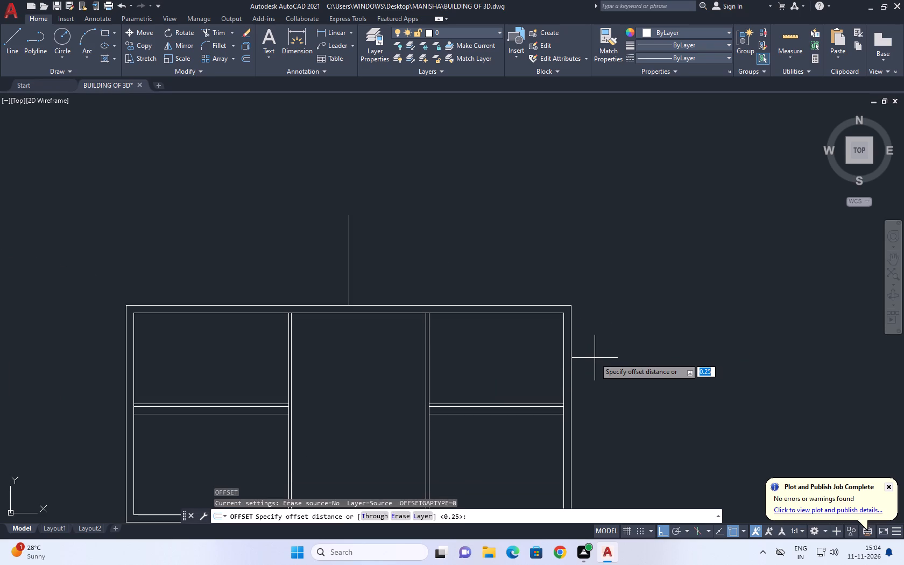
{"action": "type", "text": "0.6"}
{"action": "key", "text": "BackSpace"}
{"action": "key", "text": "5"}
{"action": "key", "text": "Return"}
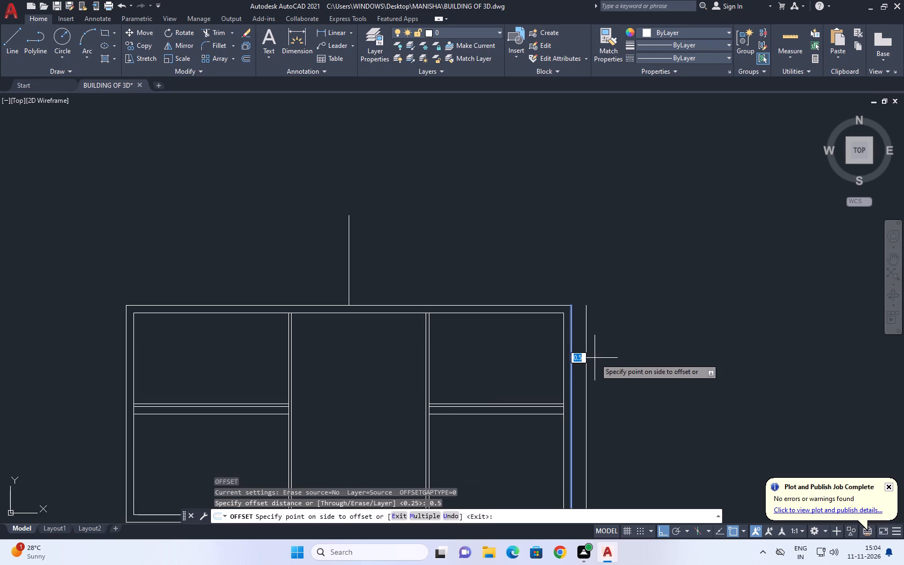
{"action": "left_click", "coordinate": [661, 348]}
Offset the outline's left outer edge 0.5 outward by the same distance.
{"action": "scroll", "coordinate": [556, 333], "scroll_direction": "down", "scroll_amount": 4}
{"action": "scroll", "coordinate": [336, 316], "scroll_direction": "up", "scroll_amount": 2}
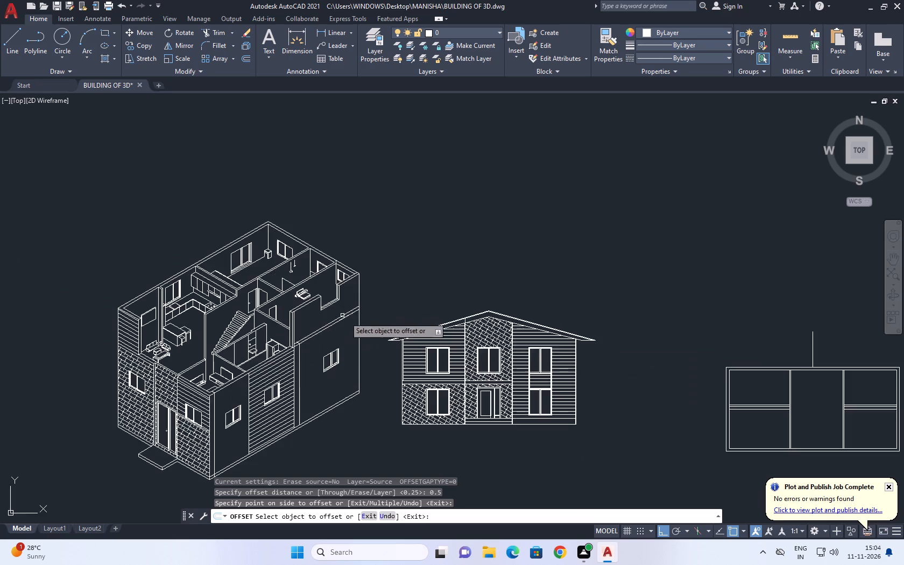
{"action": "middle_click_drag", "start_coordinate": [534, 353], "coordinate": [419, 344]}
{"action": "scroll", "coordinate": [625, 353], "scroll_direction": "up", "scroll_amount": 1}
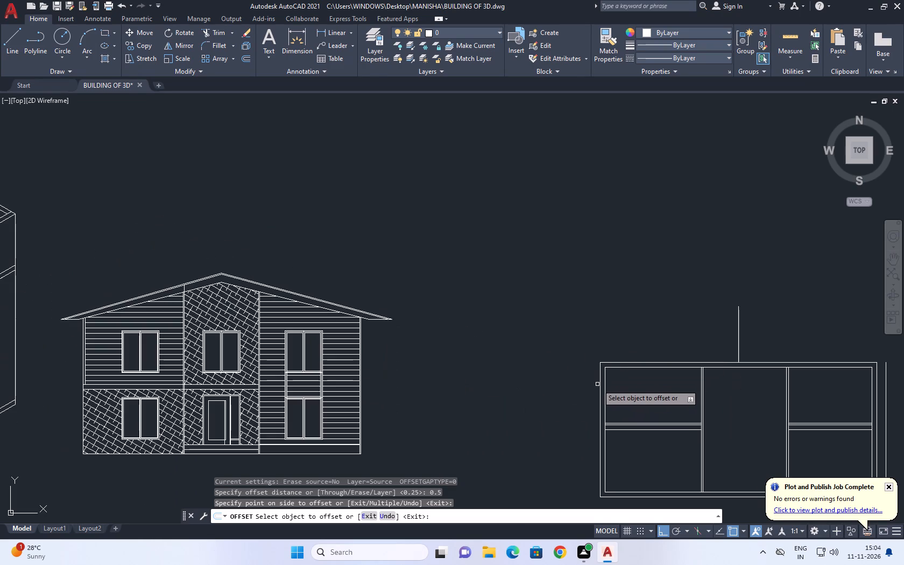
{"action": "left_click", "coordinate": [601, 379]}
{"action": "left_click_drag", "start_coordinate": [502, 409], "coordinate": [481, 419]}
{"action": "right_click_drag", "start_coordinate": [563, 332], "coordinate": [556, 327]}
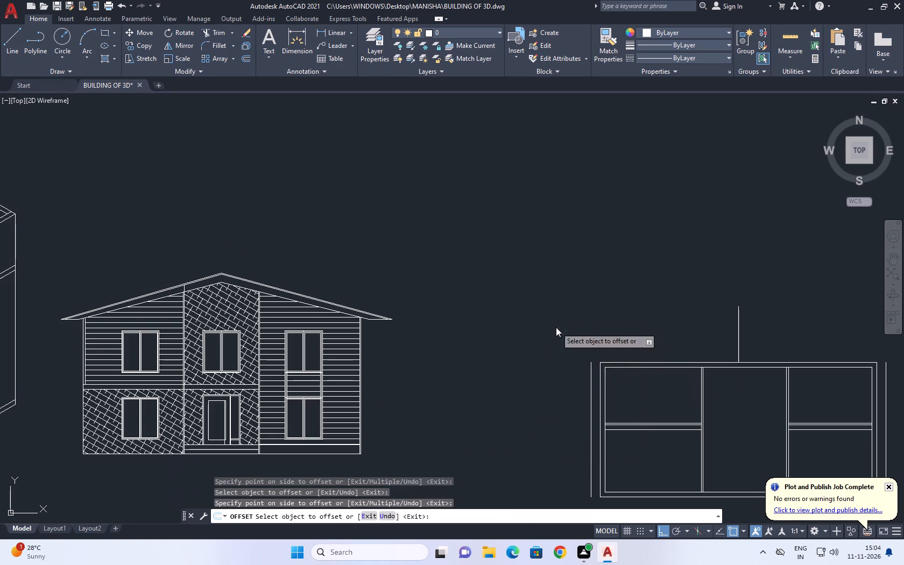
{"action": "left_click", "coordinate": [582, 343]}
Draw the left roof slope from the left offset line's top end to the top of the centre line.
{"action": "middle_click_drag", "start_coordinate": [613, 345], "coordinate": [449, 352]}
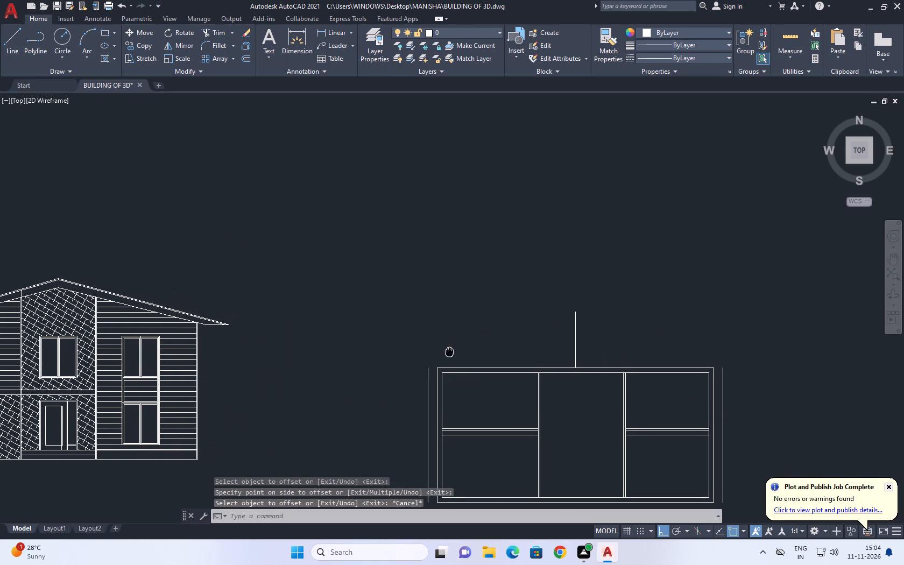
{"action": "middle_click_drag", "start_coordinate": [449, 352], "coordinate": [414, 412]}
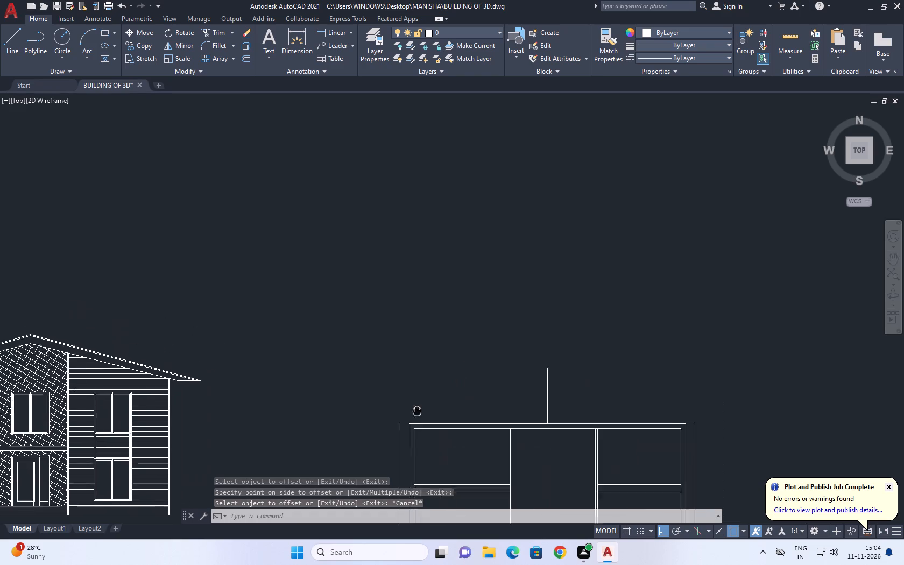
{"action": "middle_click_drag", "start_coordinate": [414, 412], "coordinate": [330, 449]}
{"action": "scroll", "coordinate": [412, 414], "scroll_direction": "up", "scroll_amount": 1}
{"action": "key", "text": "l"}
{"action": "key", "text": "space"}
{"action": "middle_click_drag", "start_coordinate": [350, 451], "coordinate": [404, 338]}
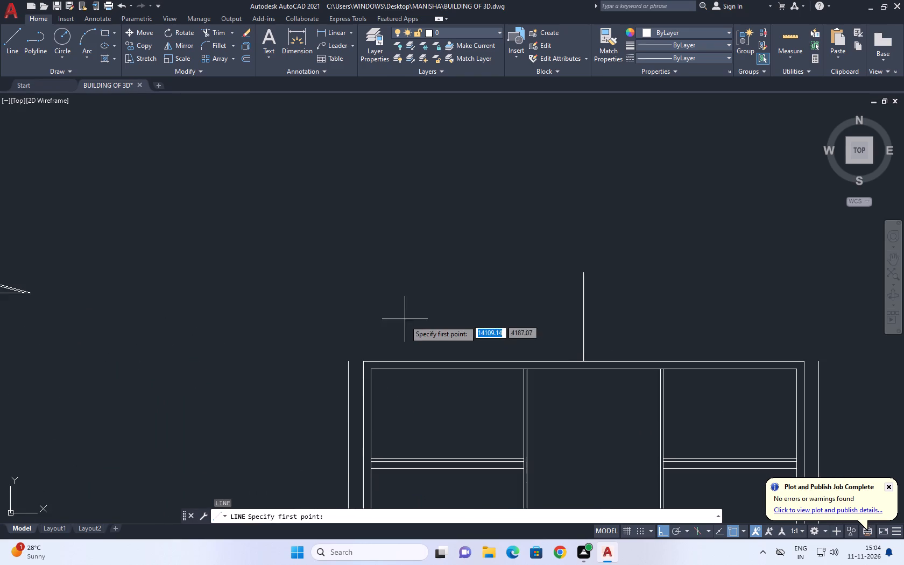
{"action": "scroll", "coordinate": [344, 361], "scroll_direction": "up", "scroll_amount": 1}
{"action": "left_click", "coordinate": [348, 363]}
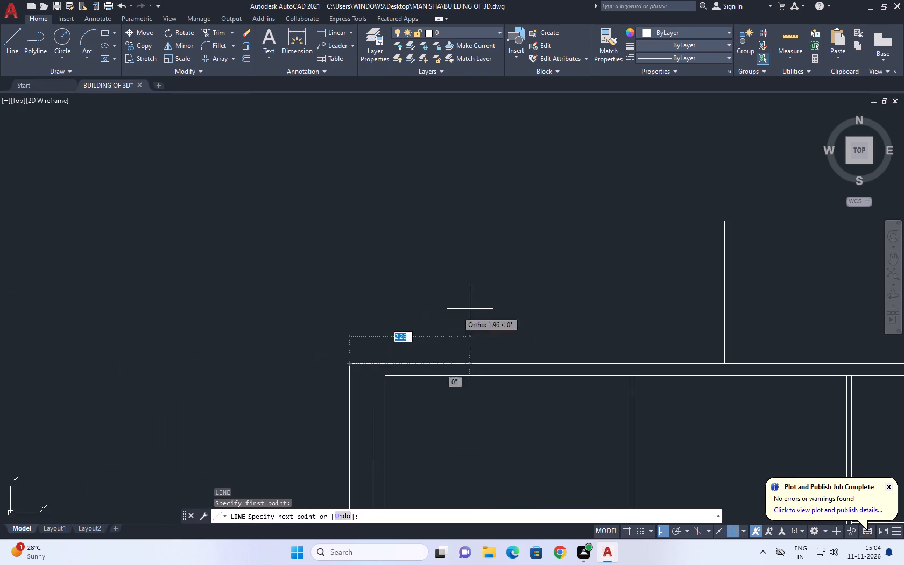
{"action": "middle_click_drag", "start_coordinate": [667, 277], "coordinate": [443, 329]}
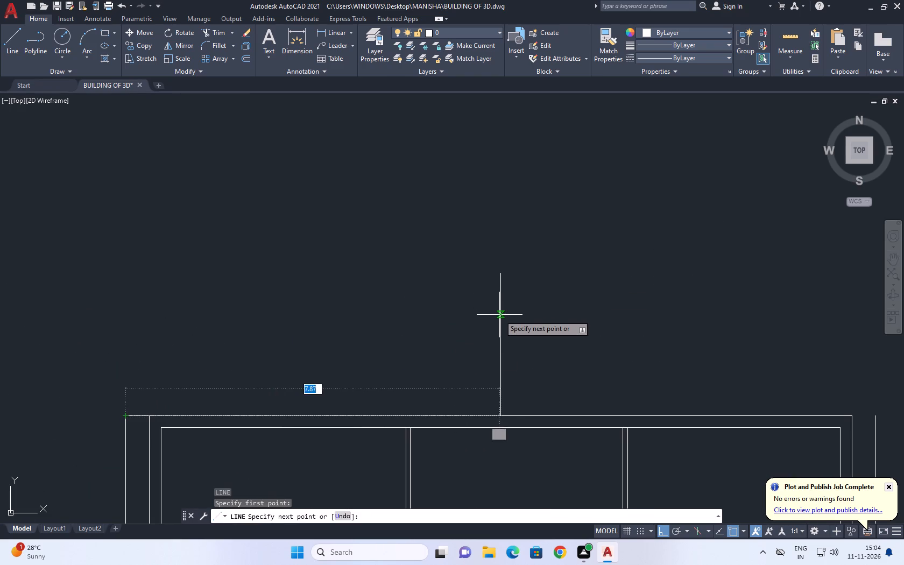
{"action": "left_click", "coordinate": [503, 271]}
{"action": "right_click_drag", "start_coordinate": [553, 267], "coordinate": [545, 265]}
{"action": "left_click", "coordinate": [585, 280]}
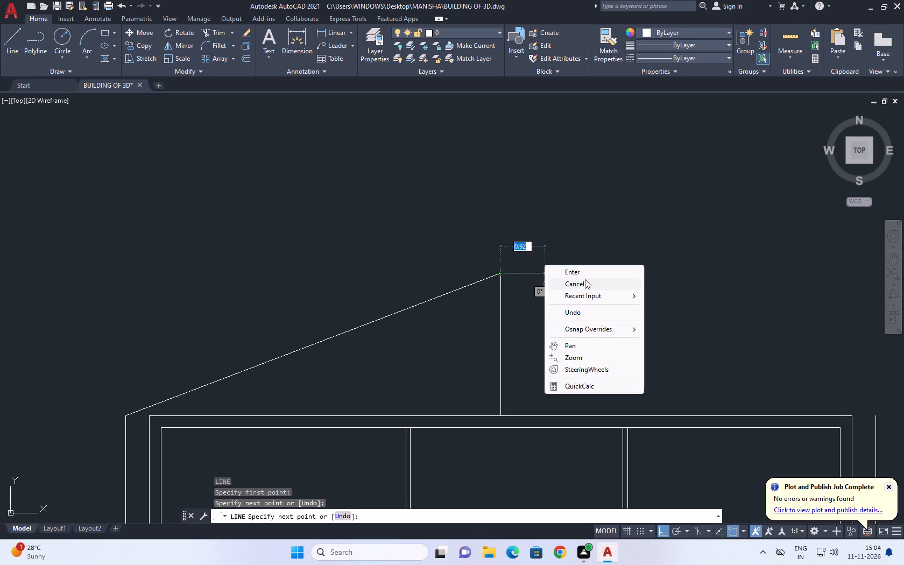
Stretch the shared eave endpoint of the left roof slope and left offset line about 0.21 downward.
{"action": "middle_click_drag", "start_coordinate": [566, 351], "coordinate": [577, 264]}
{"action": "scroll", "coordinate": [577, 265], "scroll_direction": "down", "scroll_amount": 2}
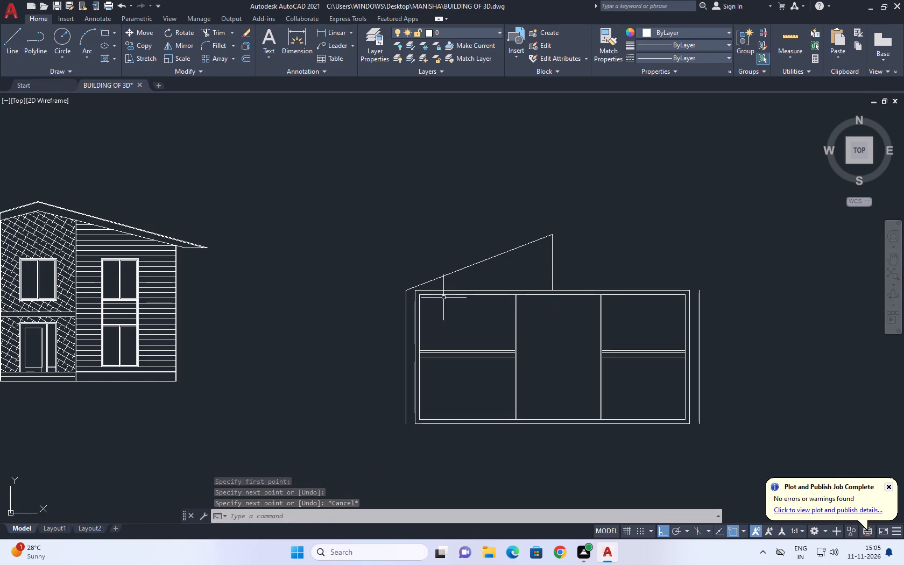
{"action": "middle_click_drag", "start_coordinate": [429, 296], "coordinate": [500, 285]}
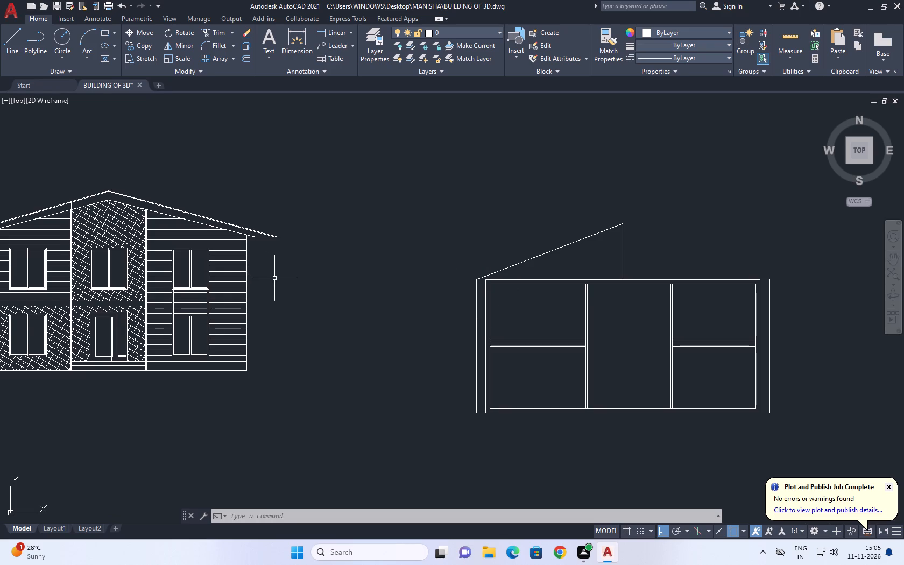
{"action": "middle_click_drag", "start_coordinate": [277, 280], "coordinate": [378, 328]}
{"action": "scroll", "coordinate": [587, 342], "scroll_direction": "up", "scroll_amount": 3}
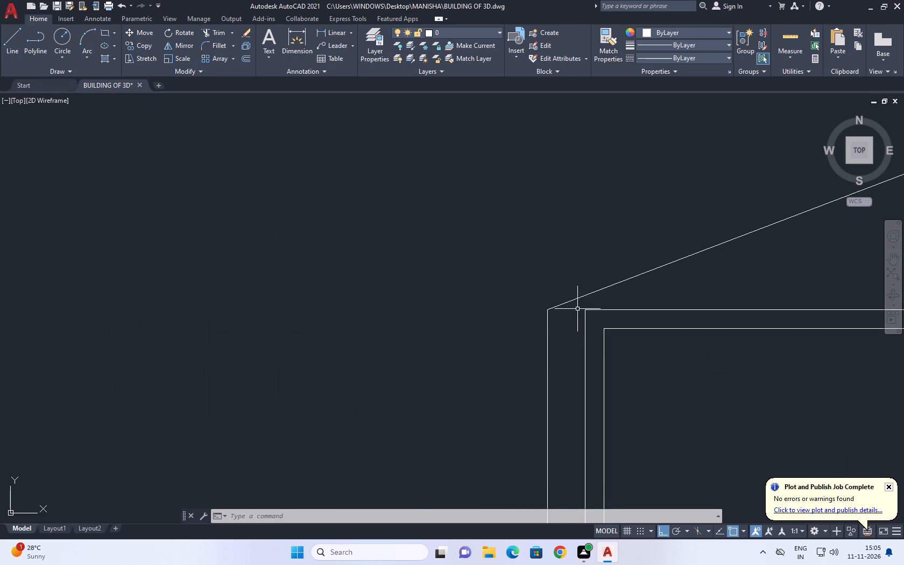
{"action": "left_click", "coordinate": [577, 303]}
{"action": "left_click", "coordinate": [556, 281]}
{"action": "left_click", "coordinate": [560, 322]}
{"action": "left_click", "coordinate": [529, 341]}
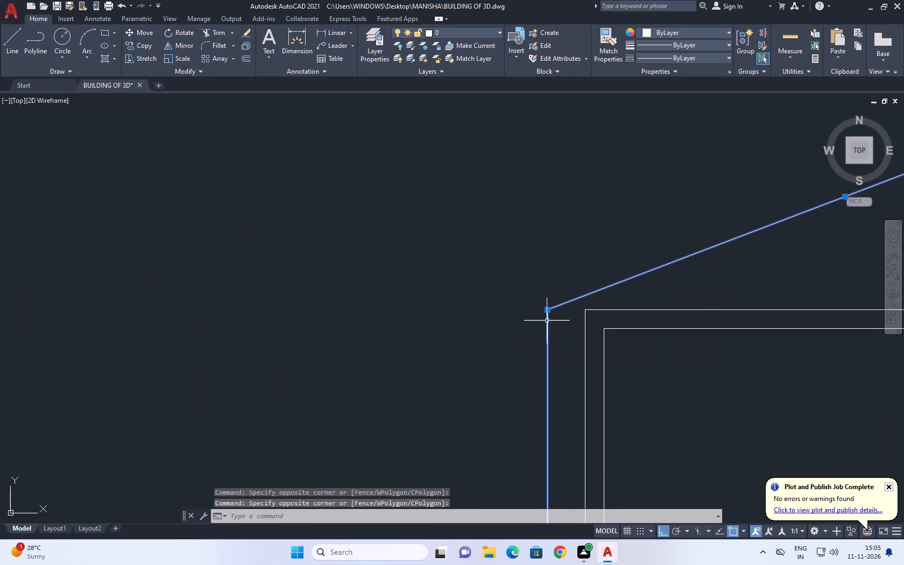
{"action": "middle_click_drag", "start_coordinate": [584, 296], "coordinate": [568, 322]}
{"action": "left_click", "coordinate": [531, 336]}
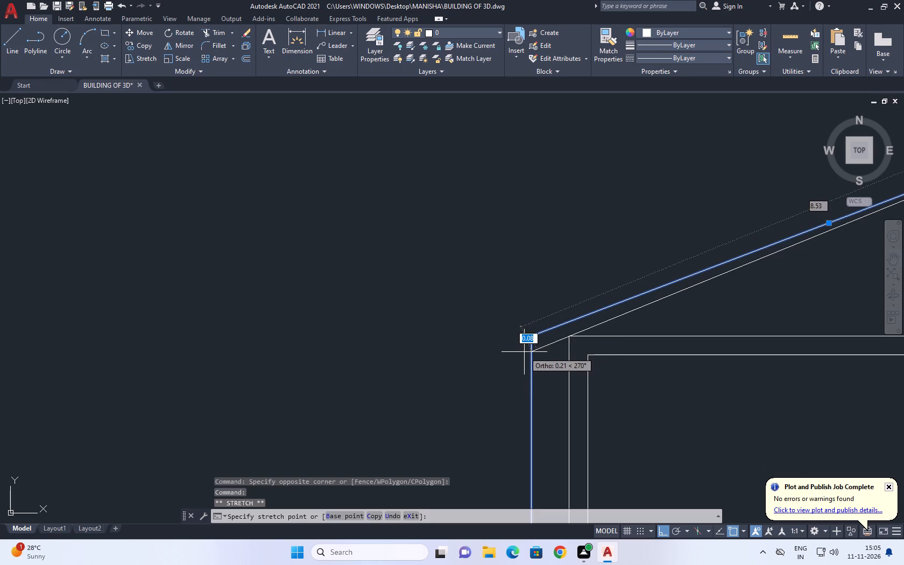
{"action": "left_click", "coordinate": [523, 351]}
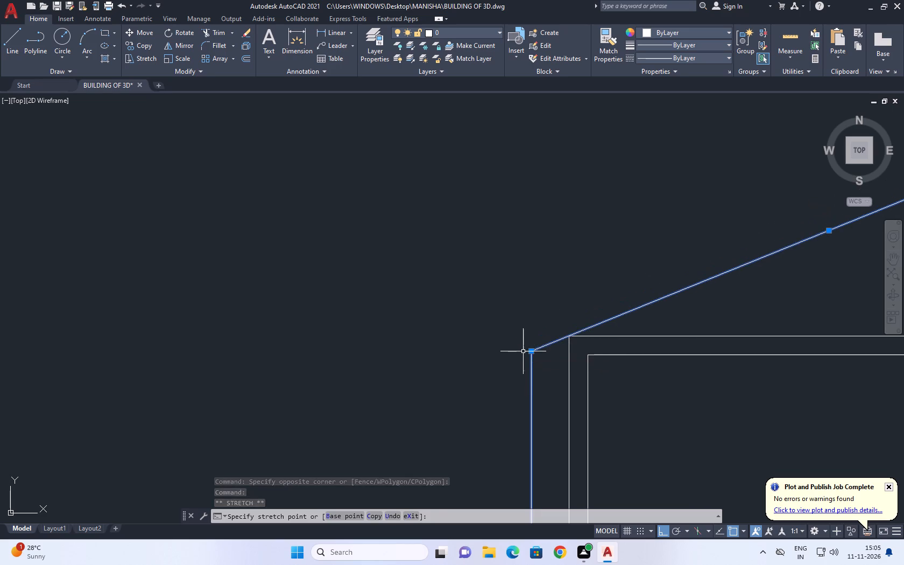
Move the left roof slope and left offset line together so the slope passes through the outline's top-left corner.
{"action": "scroll", "coordinate": [592, 340], "scroll_direction": "up", "scroll_amount": 2}
{"action": "scroll", "coordinate": [529, 331], "scroll_direction": "up", "scroll_amount": 5}
{"action": "scroll", "coordinate": [573, 380], "scroll_direction": "up", "scroll_amount": 3}
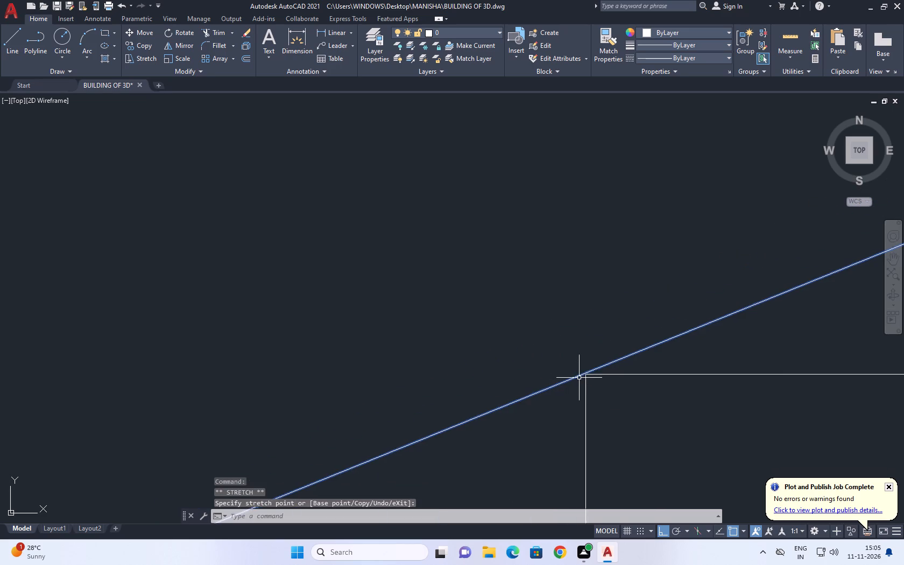
{"action": "scroll", "coordinate": [579, 378], "scroll_direction": "up", "scroll_amount": 4}
{"action": "scroll", "coordinate": [537, 347], "scroll_direction": "down", "scroll_amount": 1}
{"action": "middle_click_drag", "start_coordinate": [597, 356], "coordinate": [552, 358]}
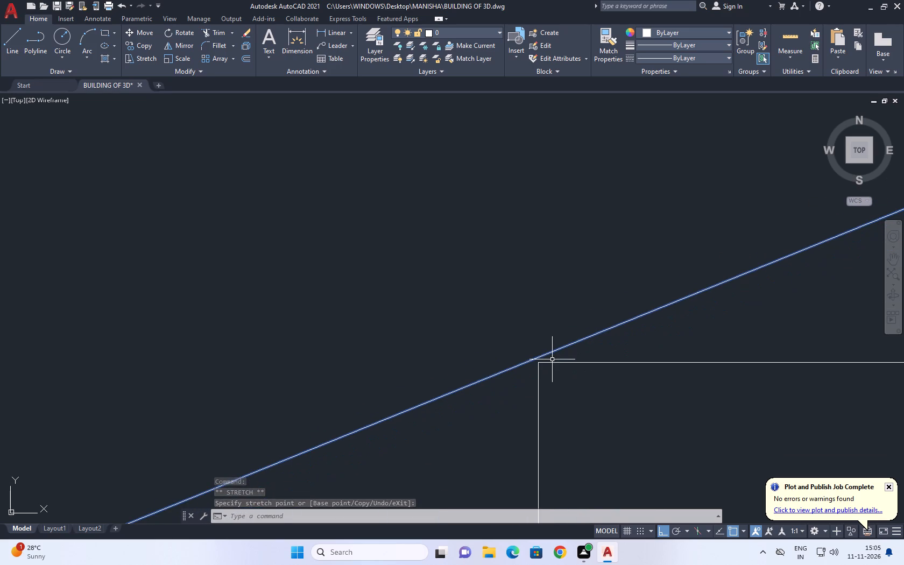
{"action": "key", "text": "m"}
{"action": "key", "text": "space"}
{"action": "scroll", "coordinate": [539, 364], "scroll_direction": "up", "scroll_amount": 3}
{"action": "left_click", "coordinate": [535, 341]}
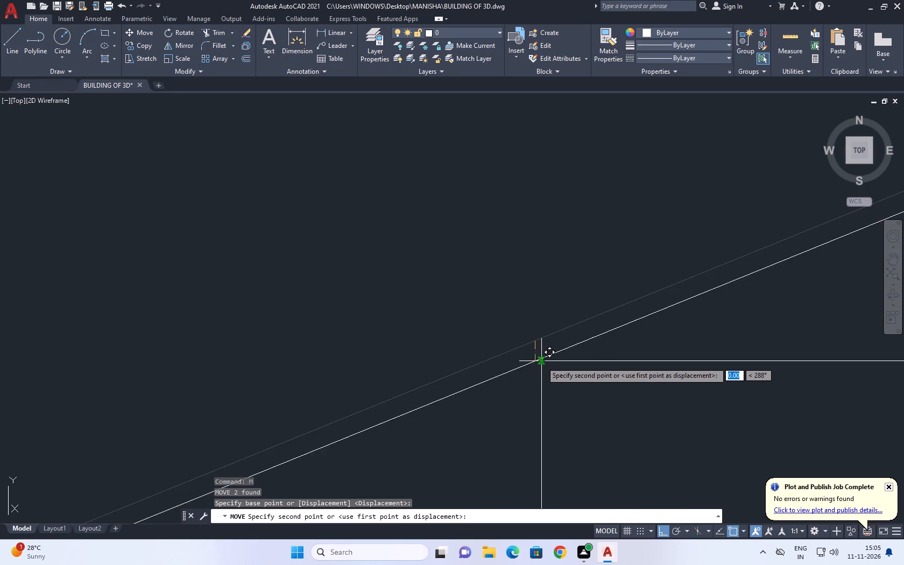
{"action": "left_click", "coordinate": [541, 362]}
{"action": "scroll", "coordinate": [550, 371], "scroll_direction": "up", "scroll_amount": 4}
{"action": "scroll", "coordinate": [495, 333], "scroll_direction": "up", "scroll_amount": 7}
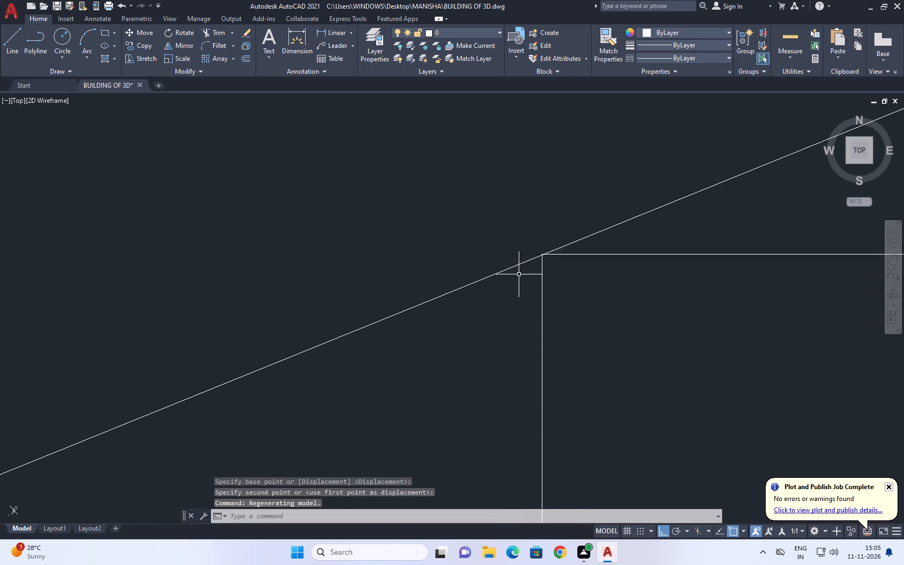
{"action": "scroll", "coordinate": [519, 274], "scroll_direction": "up", "scroll_amount": 2}
{"action": "scroll", "coordinate": [519, 273], "scroll_direction": "down", "scroll_amount": 20}
{"action": "scroll", "coordinate": [519, 273], "scroll_direction": "down", "scroll_amount": 2}
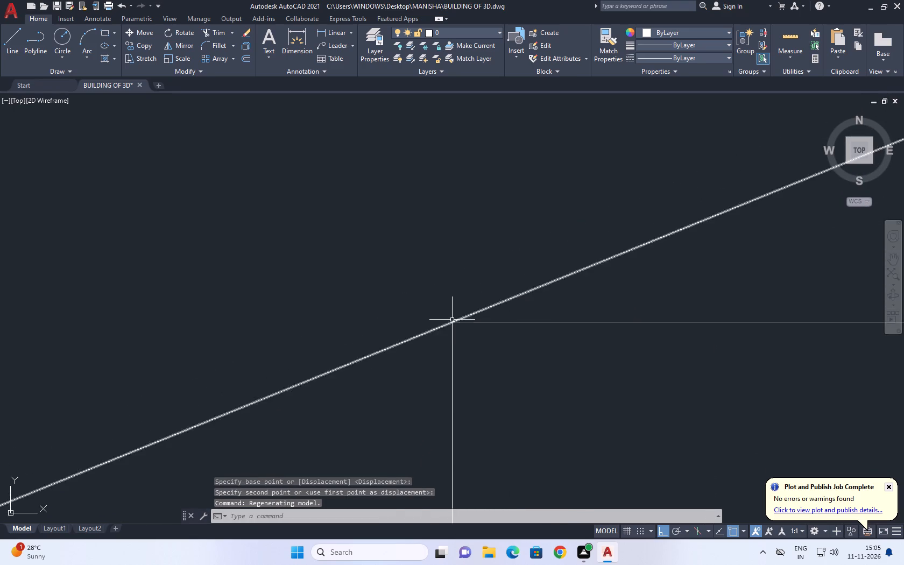
Draw the right roof slope from the apex to the right offset line's top end.
{"action": "scroll", "coordinate": [452, 320], "scroll_direction": "down", "scroll_amount": 10}
{"action": "scroll", "coordinate": [451, 456], "scroll_direction": "down", "scroll_amount": 5}
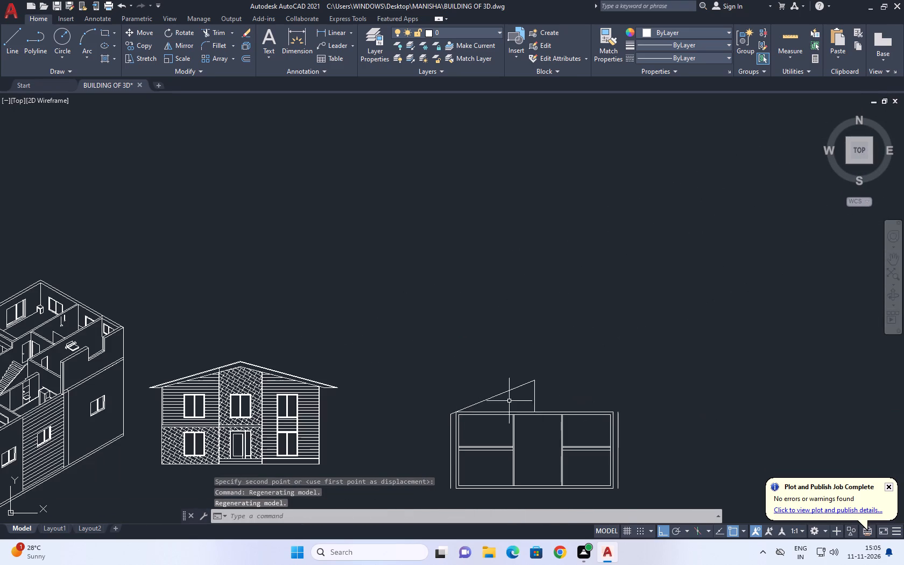
{"action": "scroll", "coordinate": [498, 399], "scroll_direction": "up", "scroll_amount": 2}
{"action": "middle_click_drag", "start_coordinate": [599, 404], "coordinate": [459, 390]}
{"action": "type", "text": "L"}
{"action": "key", "text": "space"}
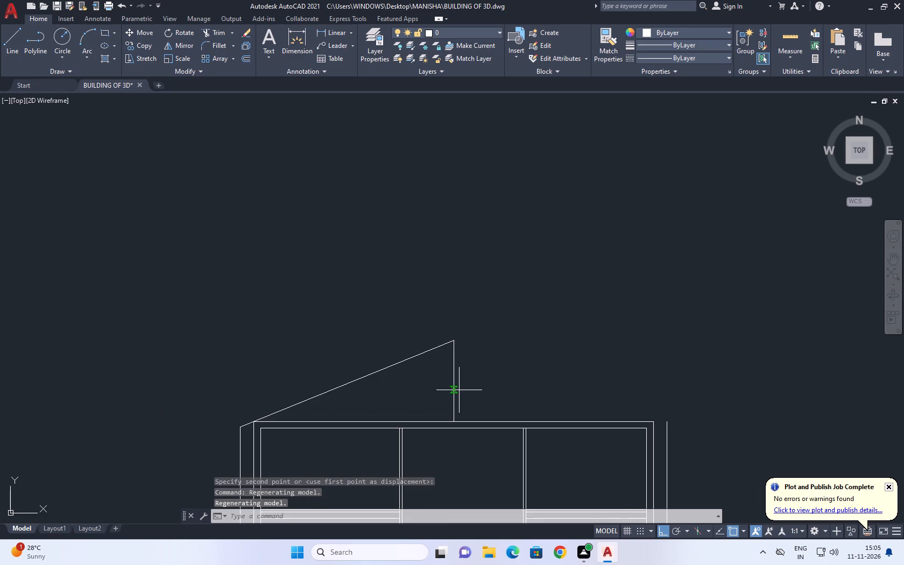
{"action": "left_click", "coordinate": [451, 338]}
{"action": "scroll", "coordinate": [669, 423], "scroll_direction": "up", "scroll_amount": 1}
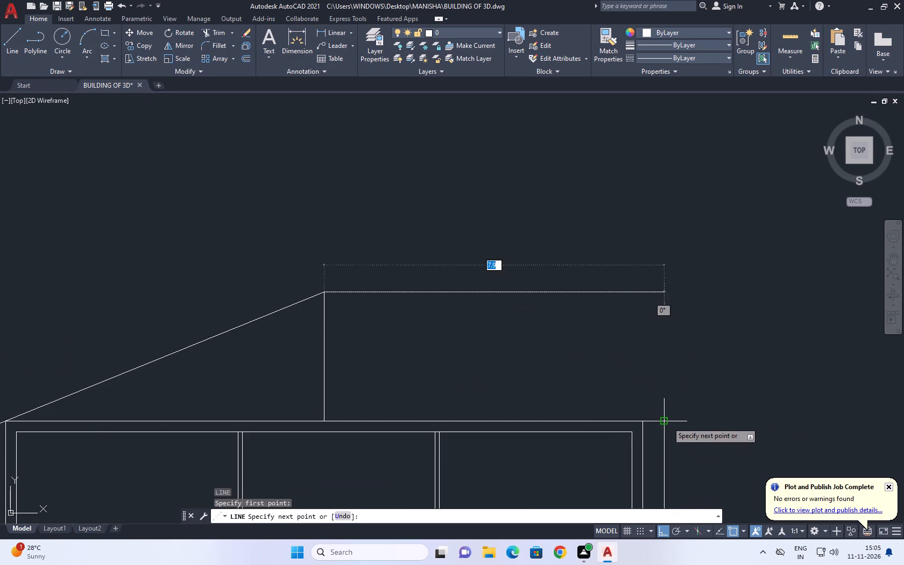
{"action": "left_click", "coordinate": [665, 423]}
{"action": "scroll", "coordinate": [654, 427], "scroll_direction": "up", "scroll_amount": 2}
{"action": "key", "text": "space"}
Move the right roof slope down so it passes through the outline's top-right corner.
{"action": "left_click", "coordinate": [653, 399]}
{"action": "left_click_drag", "start_coordinate": [639, 411], "coordinate": [630, 415]}
{"action": "middle_click_drag", "start_coordinate": [635, 414], "coordinate": [633, 436]}
{"action": "key", "text": "m"}
{"action": "key", "text": "space"}
{"action": "left_click", "coordinate": [635, 422]}
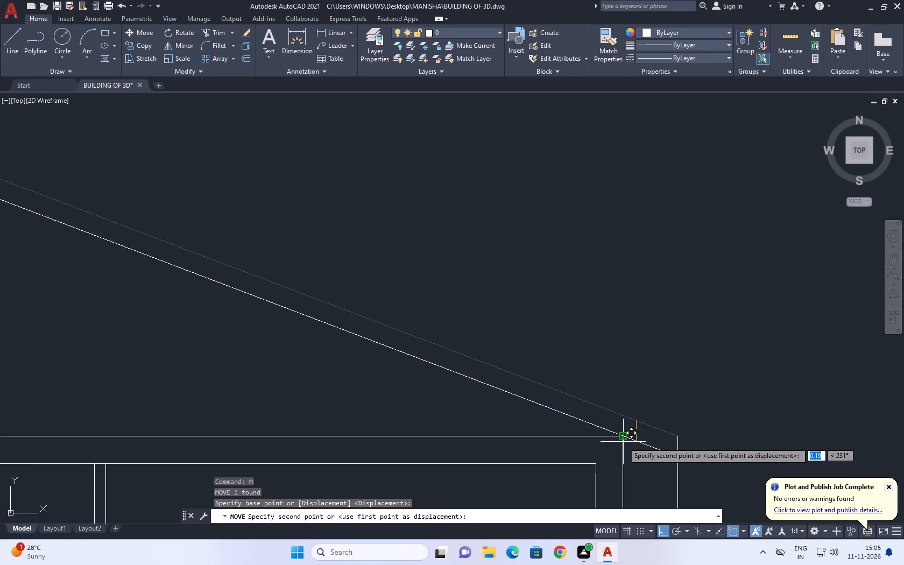
{"action": "left_click", "coordinate": [622, 438]}
{"action": "scroll", "coordinate": [625, 449], "scroll_direction": "up", "scroll_amount": 5}
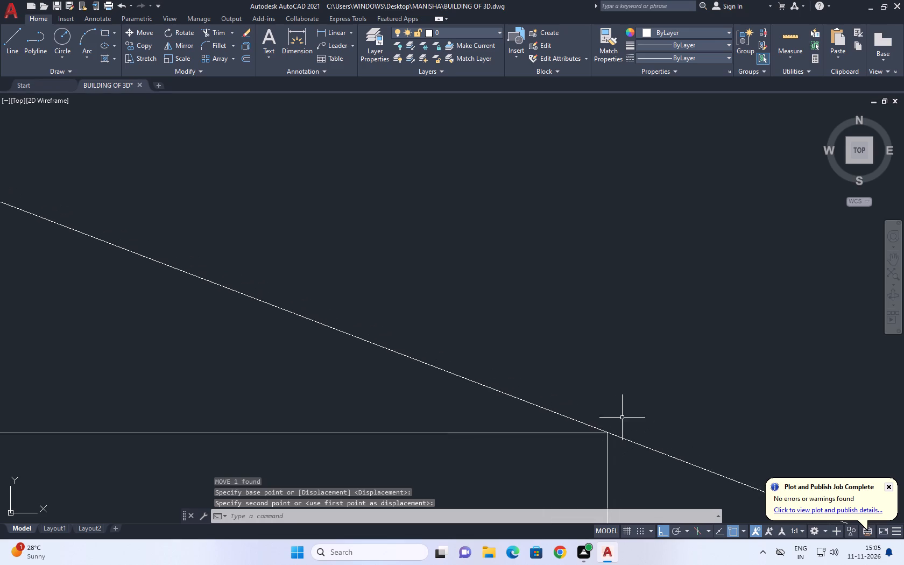
{"action": "scroll", "coordinate": [665, 439], "scroll_direction": "down", "scroll_amount": 10}
Stretch the right roof slope's upper end to the apex at the top of the centre line.
{"action": "scroll", "coordinate": [542, 409], "scroll_direction": "up", "scroll_amount": 3}
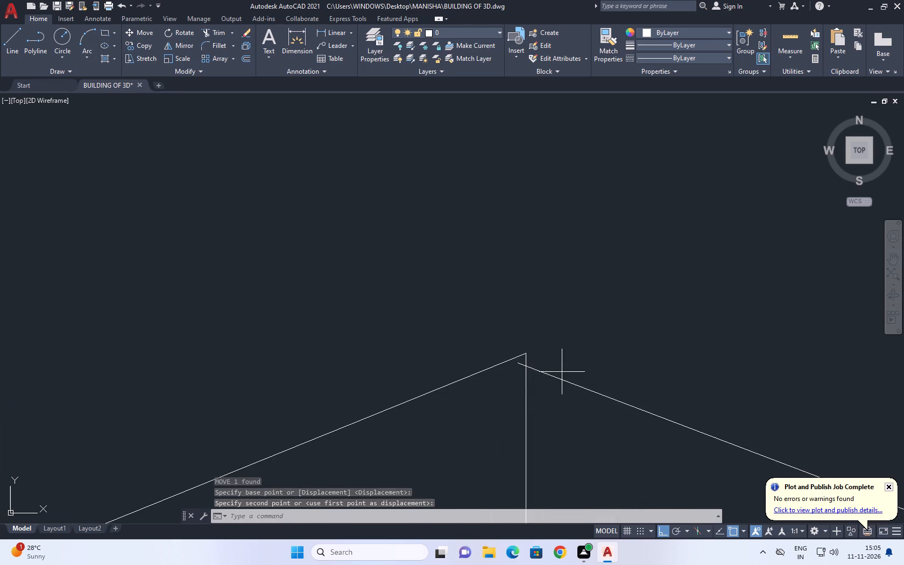
{"action": "left_click", "coordinate": [562, 372]}
{"action": "left_click", "coordinate": [548, 397]}
{"action": "left_click", "coordinate": [517, 364]}
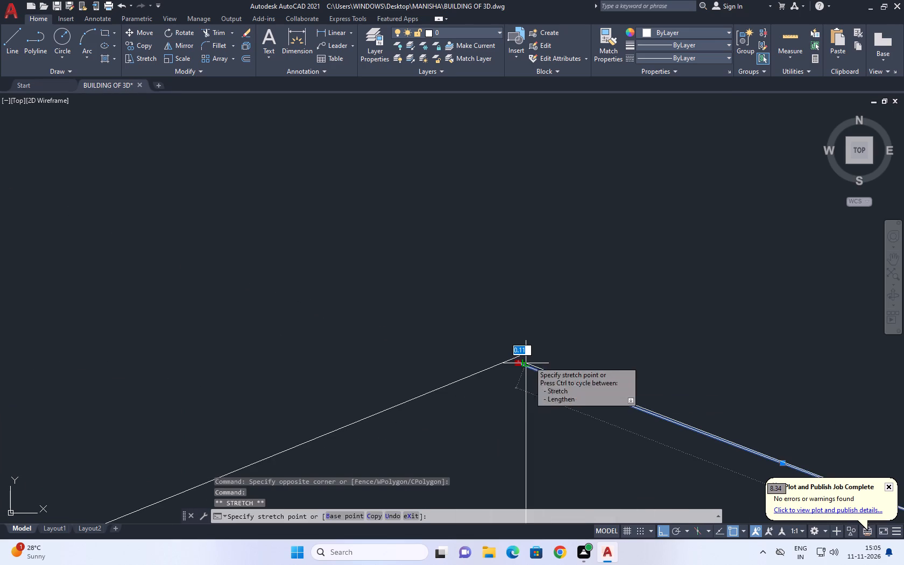
{"action": "left_click", "coordinate": [529, 357]}
{"action": "scroll", "coordinate": [522, 359], "scroll_direction": "down", "scroll_amount": 4}
{"action": "key", "text": "Escape"}
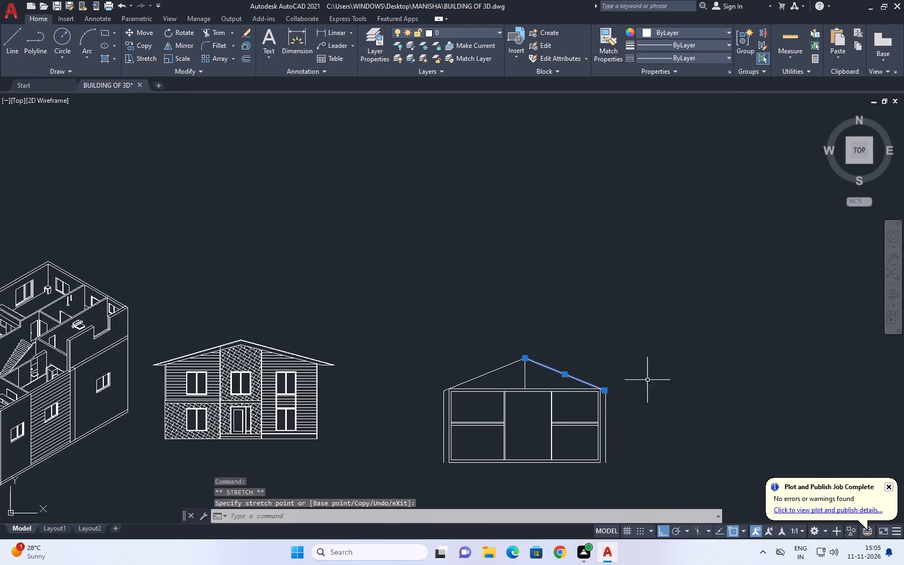
Extend the right roof slope's lower end to the right offset line.
{"action": "scroll", "coordinate": [606, 380], "scroll_direction": "up", "scroll_amount": 6}
{"action": "middle_click_drag", "start_coordinate": [597, 424], "coordinate": [588, 380]}
{"action": "type", "text": "EX"}
{"action": "key", "text": "space"}
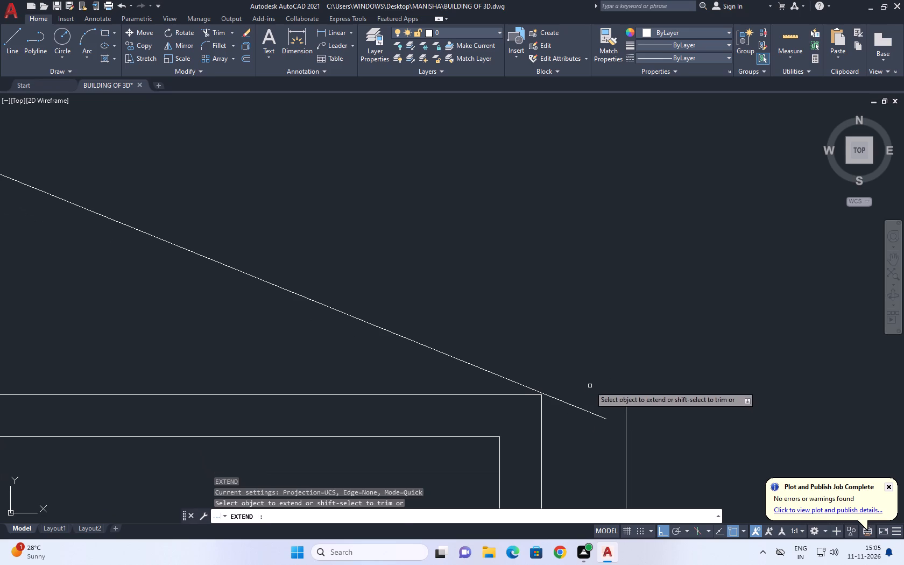
{"action": "left_click", "coordinate": [589, 383]}
{"action": "left_click", "coordinate": [570, 443]}
{"action": "key", "text": "Escape"}
Move the extended right roof slope onto the outline's top-right corner.
{"action": "left_click", "coordinate": [591, 397]}
{"action": "left_click", "coordinate": [568, 427]}
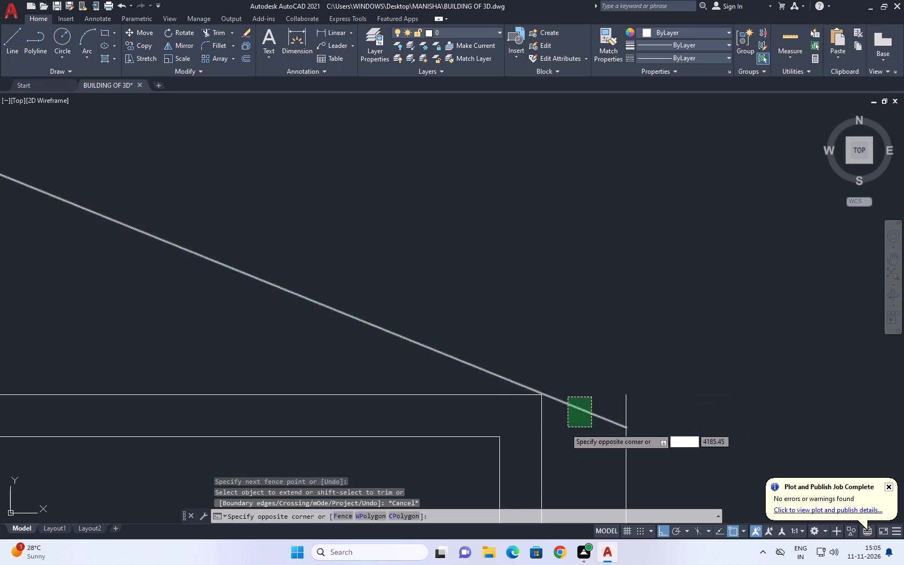
{"action": "middle_click_drag", "start_coordinate": [575, 415], "coordinate": [587, 445]}
{"action": "key", "text": "m"}
{"action": "key", "text": "space"}
{"action": "scroll", "coordinate": [559, 431], "scroll_direction": "up", "scroll_amount": 3}
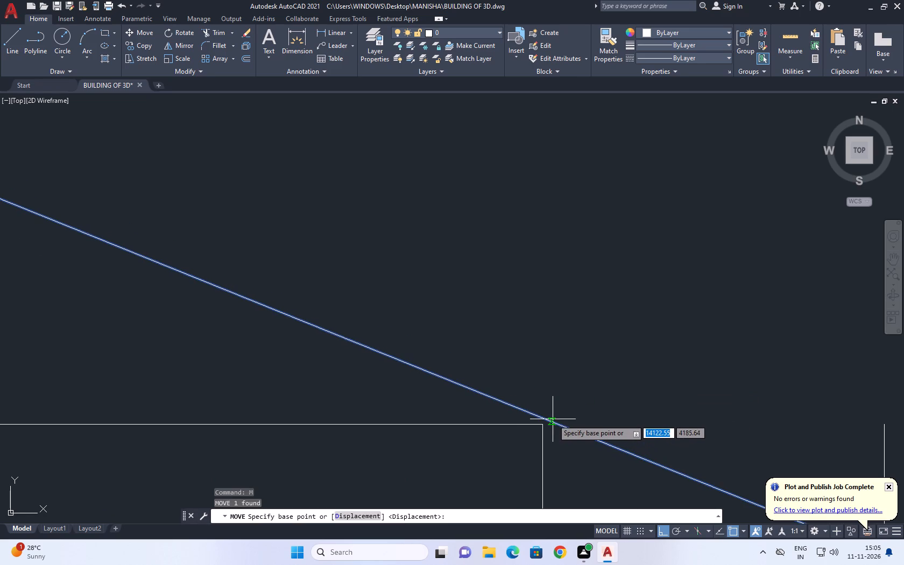
{"action": "left_click", "coordinate": [547, 418]}
{"action": "left_click", "coordinate": [542, 427]}
{"action": "scroll", "coordinate": [547, 430], "scroll_direction": "down", "scroll_amount": 6}
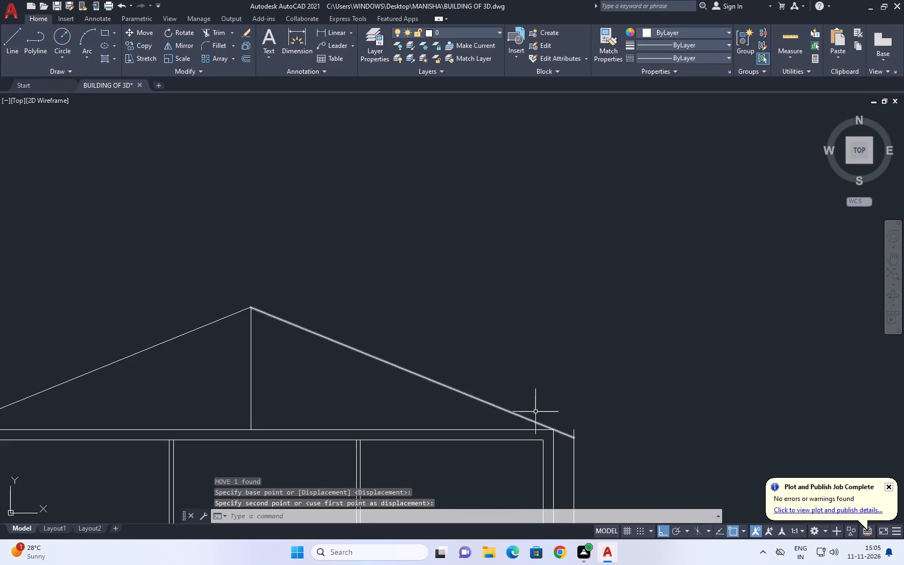
Stretch the left roof slope's upper end down to where the right slope crosses the centre line.
{"action": "middle_click_drag", "start_coordinate": [450, 348], "coordinate": [541, 380]}
{"action": "scroll", "coordinate": [334, 346], "scroll_direction": "up", "scroll_amount": 8}
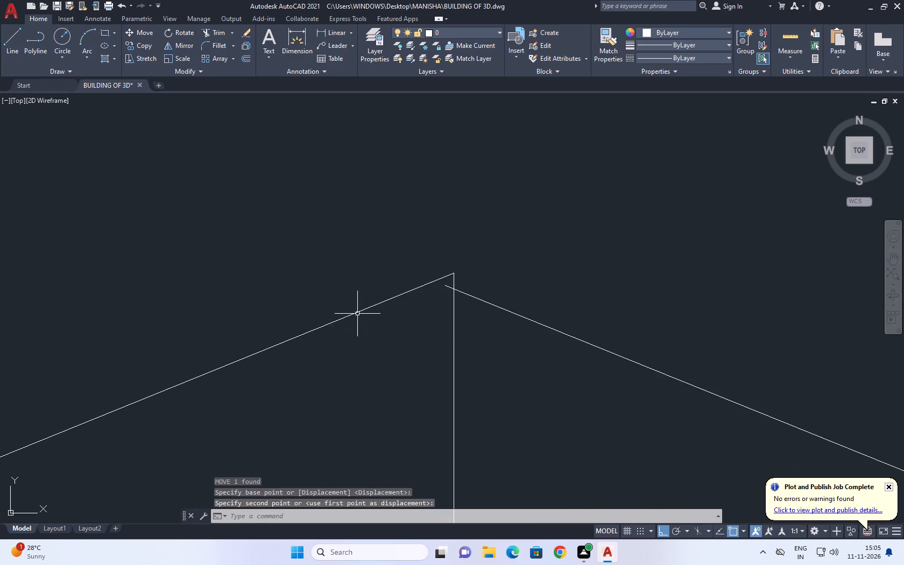
{"action": "left_click", "coordinate": [403, 289]}
{"action": "left_click_drag", "start_coordinate": [378, 278], "coordinate": [373, 286]}
{"action": "left_click", "coordinate": [409, 313]}
{"action": "left_click", "coordinate": [371, 282]}
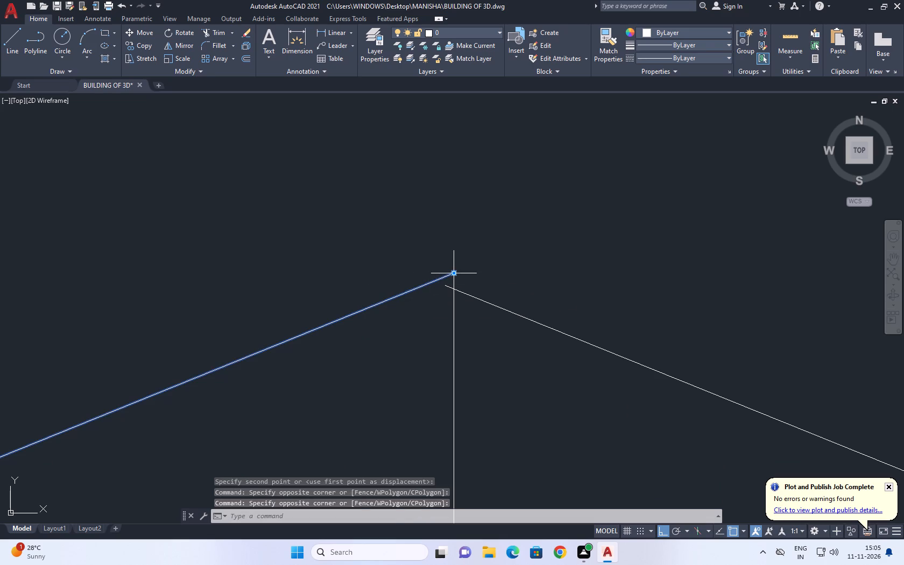
{"action": "left_click", "coordinate": [456, 273]}
{"action": "left_click", "coordinate": [454, 286]}
{"action": "scroll", "coordinate": [475, 306], "scroll_direction": "down", "scroll_amount": 9}
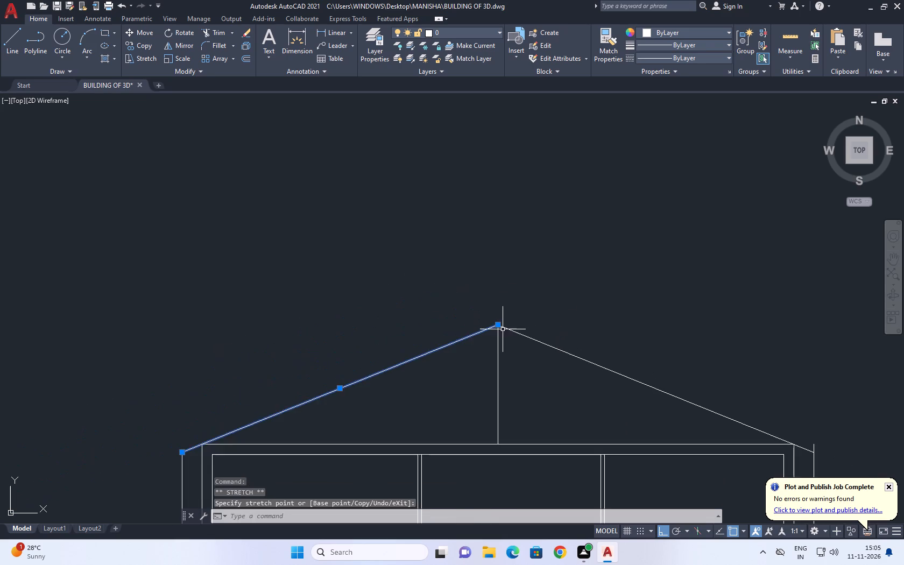
{"action": "key", "text": "Escape"}
Trim the stub of the centre line that projects above the roof apex.
{"action": "scroll", "coordinate": [316, 408], "scroll_direction": "up", "scroll_amount": 7}
{"action": "scroll", "coordinate": [319, 377], "scroll_direction": "down", "scroll_amount": 6}
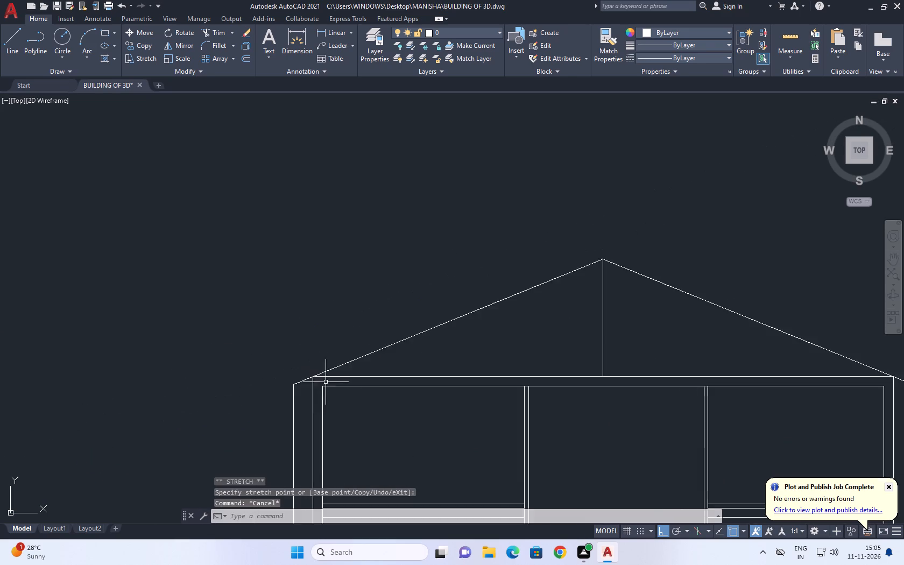
{"action": "scroll", "coordinate": [326, 382], "scroll_direction": "down", "scroll_amount": 3}
{"action": "scroll", "coordinate": [474, 346], "scroll_direction": "up", "scroll_amount": 1}
{"action": "scroll", "coordinate": [469, 408], "scroll_direction": "up", "scroll_amount": 5}
{"action": "scroll", "coordinate": [594, 367], "scroll_direction": "up", "scroll_amount": 3}
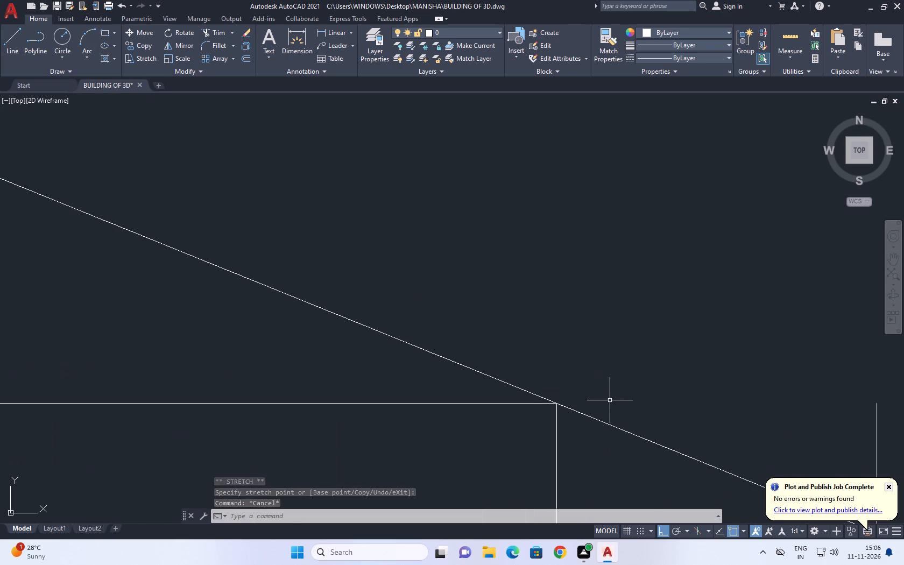
{"action": "scroll", "coordinate": [610, 400], "scroll_direction": "up", "scroll_amount": 1}
{"action": "scroll", "coordinate": [585, 383], "scroll_direction": "down", "scroll_amount": 10}
{"action": "middle_click_drag", "start_coordinate": [580, 373], "coordinate": [623, 486]}
{"action": "type", "text": "TR"}
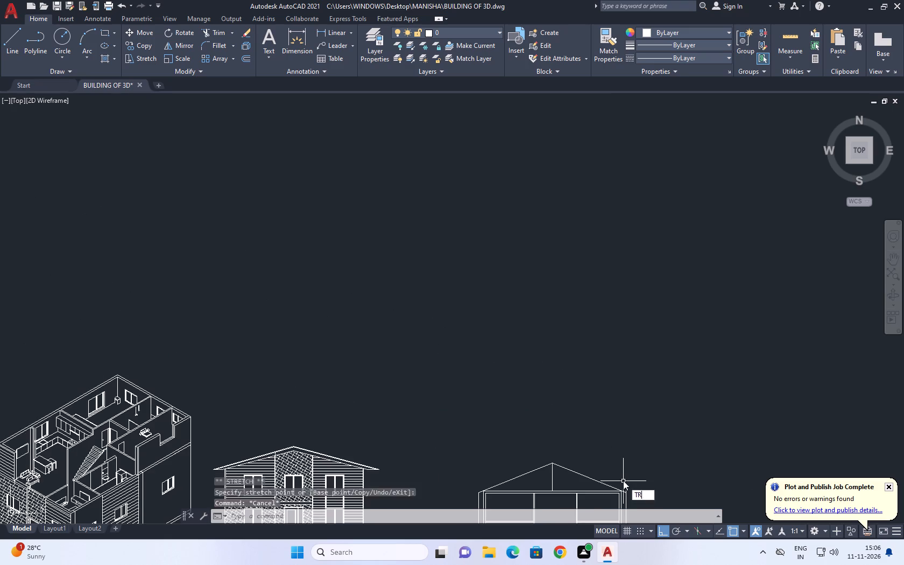
{"action": "key", "text": "space"}
{"action": "middle_click_drag", "start_coordinate": [602, 470], "coordinate": [595, 334]}
{"action": "scroll", "coordinate": [546, 321], "scroll_direction": "up", "scroll_amount": 6}
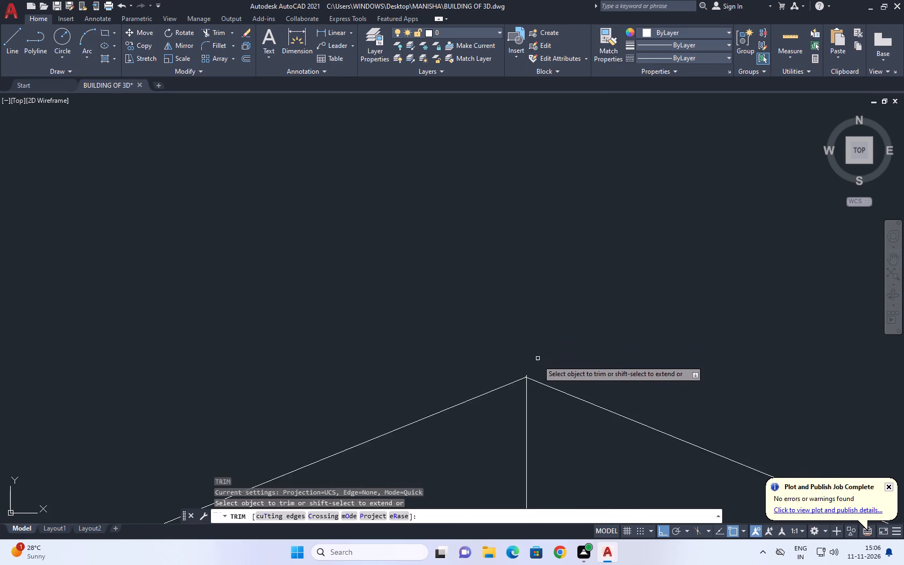
{"action": "scroll", "coordinate": [538, 360], "scroll_direction": "up", "scroll_amount": 2}
{"action": "scroll", "coordinate": [507, 403], "scroll_direction": "up", "scroll_amount": 4}
{"action": "left_click", "coordinate": [517, 396]}
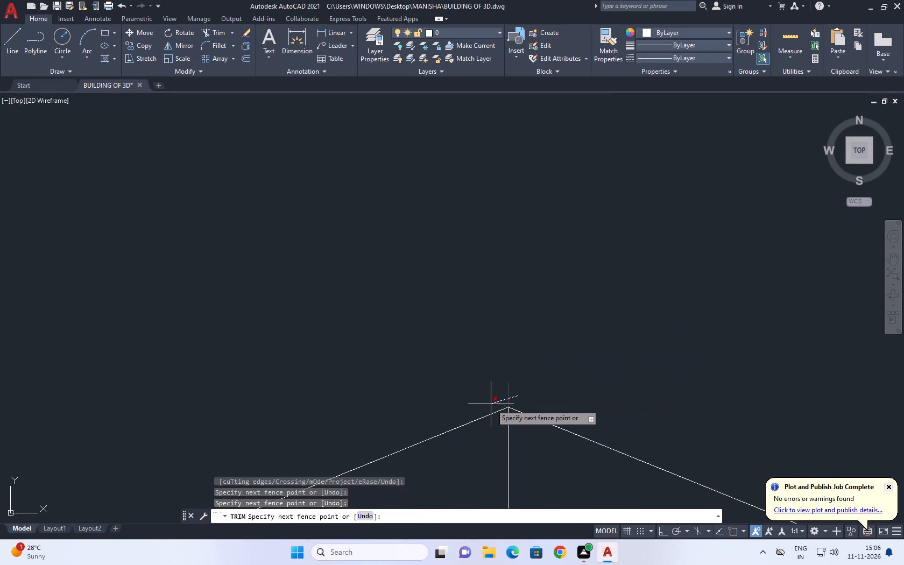
{"action": "left_click", "coordinate": [491, 404]}
{"action": "scroll", "coordinate": [490, 293], "scroll_direction": "down", "scroll_amount": 14}
{"action": "scroll", "coordinate": [556, 306], "scroll_direction": "up", "scroll_amount": 2}
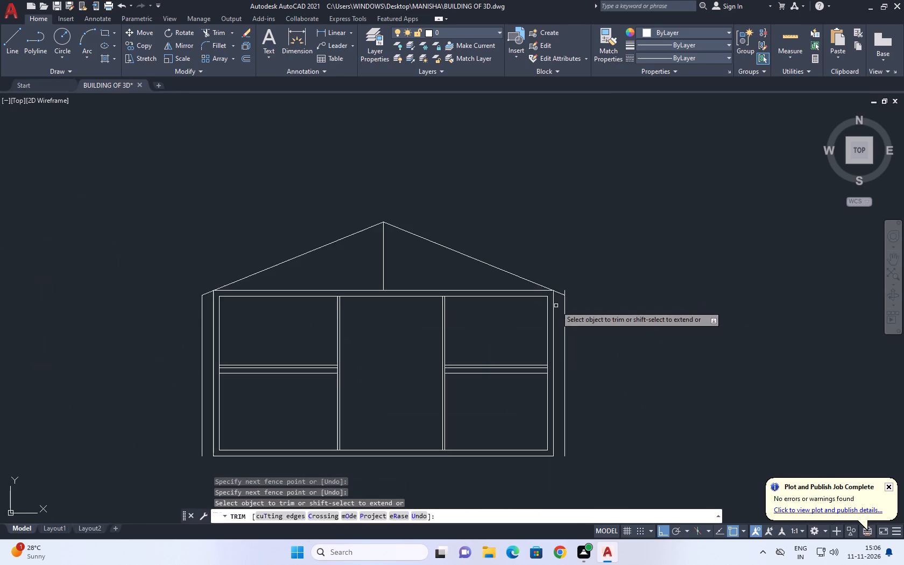
{"action": "key", "text": "space"}
Delete the vertical offset line outside the elevation's right wall.
{"action": "scroll", "coordinate": [563, 305], "scroll_direction": "up", "scroll_amount": 2}
{"action": "left_click", "coordinate": [569, 307]}
{"action": "left_click_drag", "start_coordinate": [563, 317], "coordinate": [557, 326]}
{"action": "scroll", "coordinate": [564, 326], "scroll_direction": "down", "scroll_amount": 4}
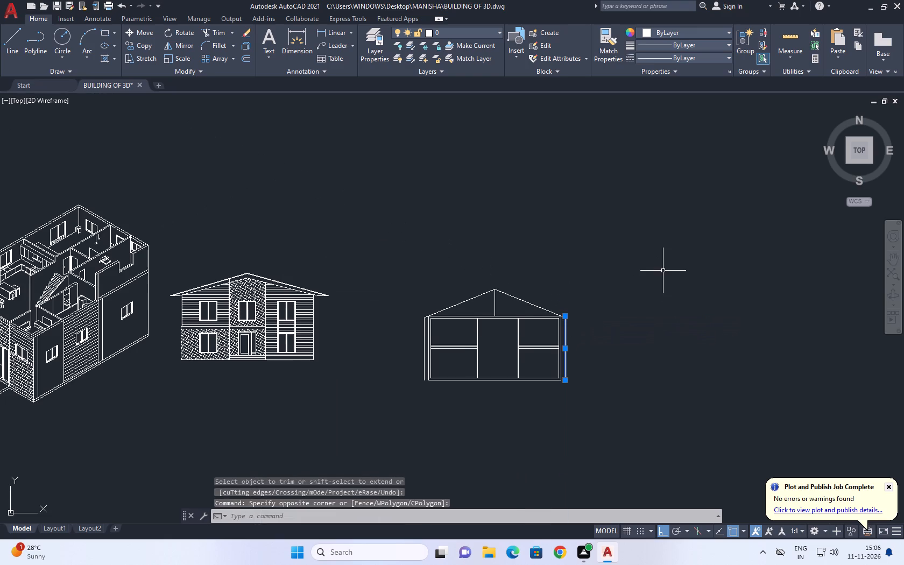
{"action": "middle_click_drag", "start_coordinate": [664, 271], "coordinate": [664, 282]}
{"action": "key", "text": "Delete"}
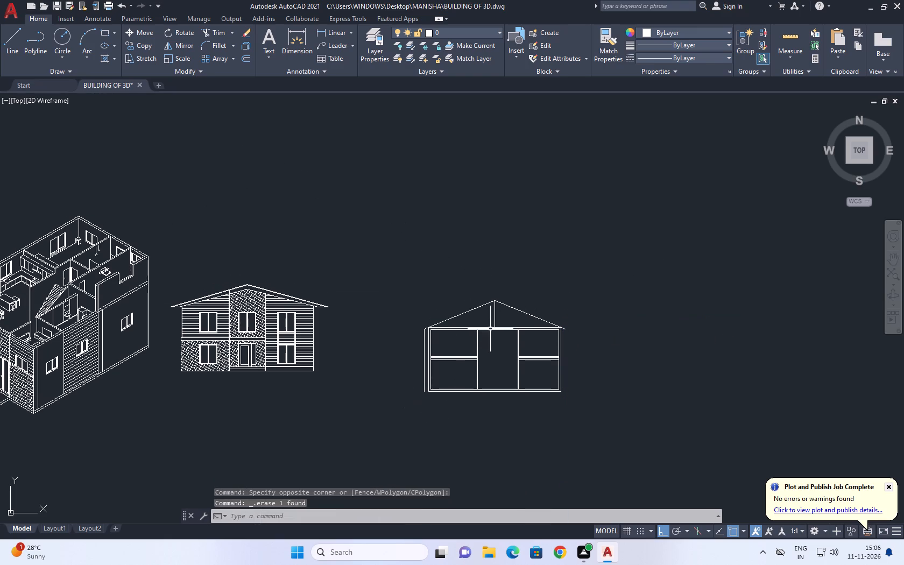
Erase the vertical offset line outside the elevation's left wall.
{"action": "scroll", "coordinate": [440, 333], "scroll_direction": "up", "scroll_amount": 3}
{"action": "left_click", "coordinate": [363, 345]}
{"action": "left_click", "coordinate": [367, 357]}
{"action": "left_click", "coordinate": [371, 347]}
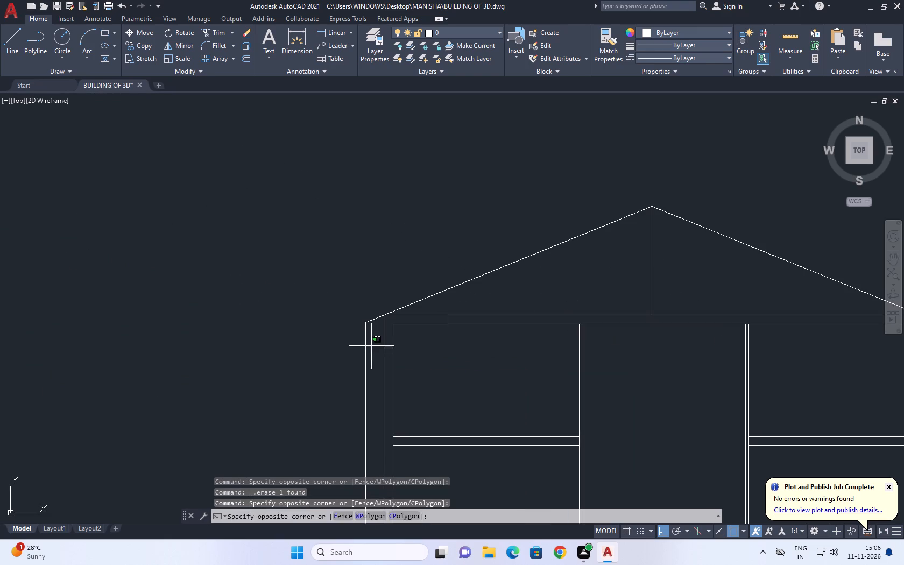
{"action": "left_click_drag", "start_coordinate": [358, 353], "coordinate": [346, 365]}
{"action": "right_click_drag", "start_coordinate": [366, 269], "coordinate": [361, 265]}
{"action": "left_click_drag", "start_coordinate": [408, 336], "coordinate": [390, 331]}
Erase the vertical centre line inside the gable.
{"action": "middle_click_drag", "start_coordinate": [456, 286], "coordinate": [384, 345]}
{"action": "left_click_drag", "start_coordinate": [629, 326], "coordinate": [608, 326]}
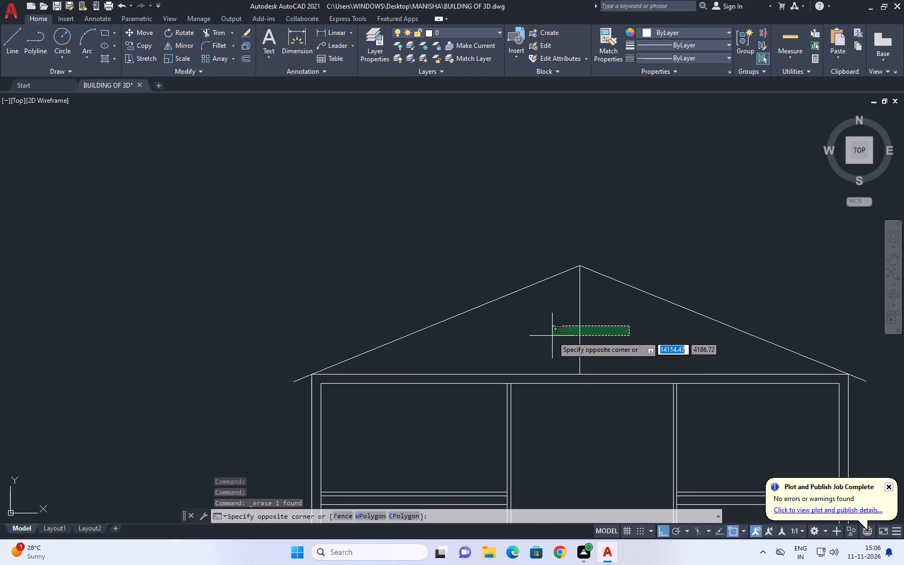
{"action": "left_click_drag", "start_coordinate": [545, 337], "coordinate": [540, 344]}
{"action": "right_click", "coordinate": [584, 184]}
{"action": "left_click", "coordinate": [617, 252]}
Offset the right and left roof slopes outward by 0.25.
{"action": "left_click", "coordinate": [631, 278]}
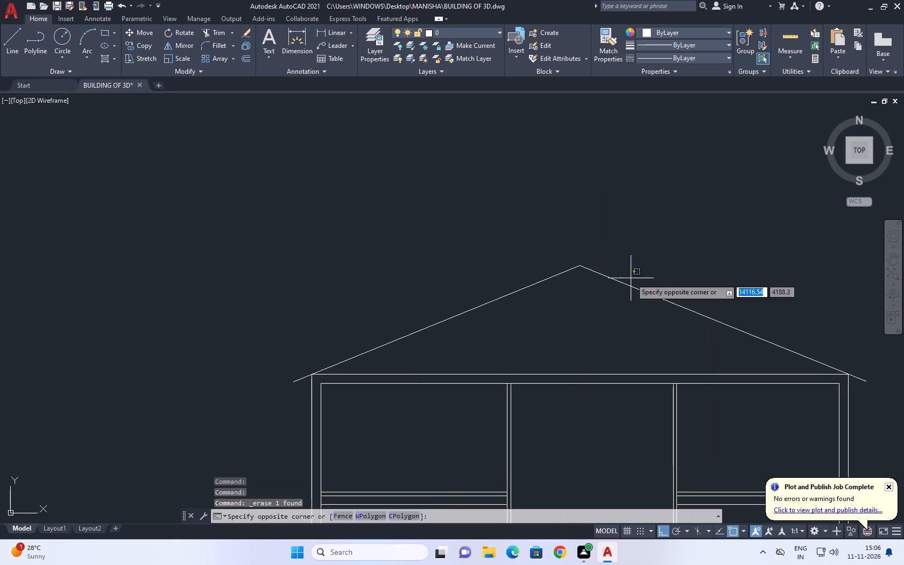
{"action": "left_click", "coordinate": [569, 298]}
{"action": "middle_click_drag", "start_coordinate": [615, 283], "coordinate": [528, 349]}
{"action": "key", "text": "o"}
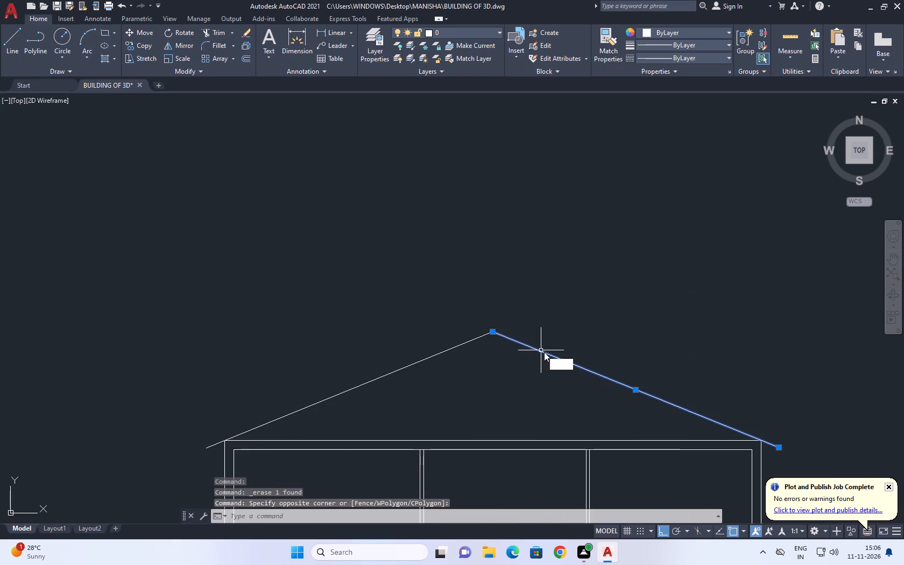
{"action": "key", "text": "space"}
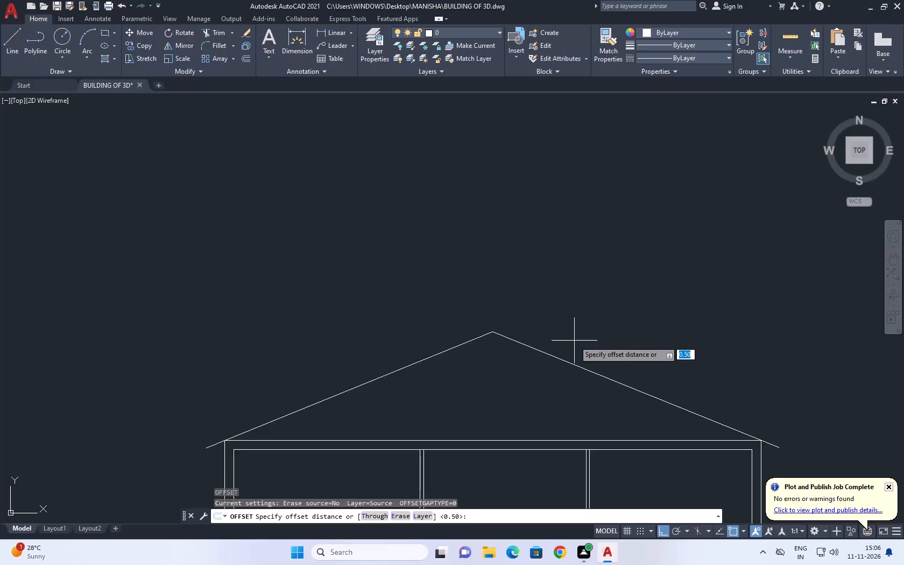
{"action": "type", "text": "0.0"}
{"action": "key", "text": "5"}
{"action": "key", "text": "BackSpace"}
{"action": "key", "text": "BackSpace"}
{"action": "key", "text": "0"}
{"action": "key", "text": "BackSpace"}
{"action": "type", "text": "25"}
{"action": "key", "text": "Return"}
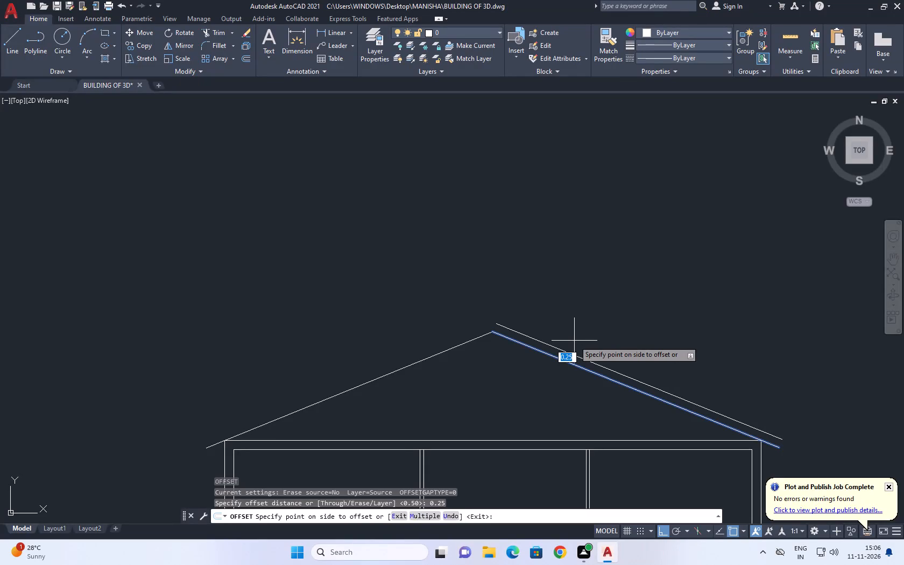
{"action": "left_click", "coordinate": [588, 336]}
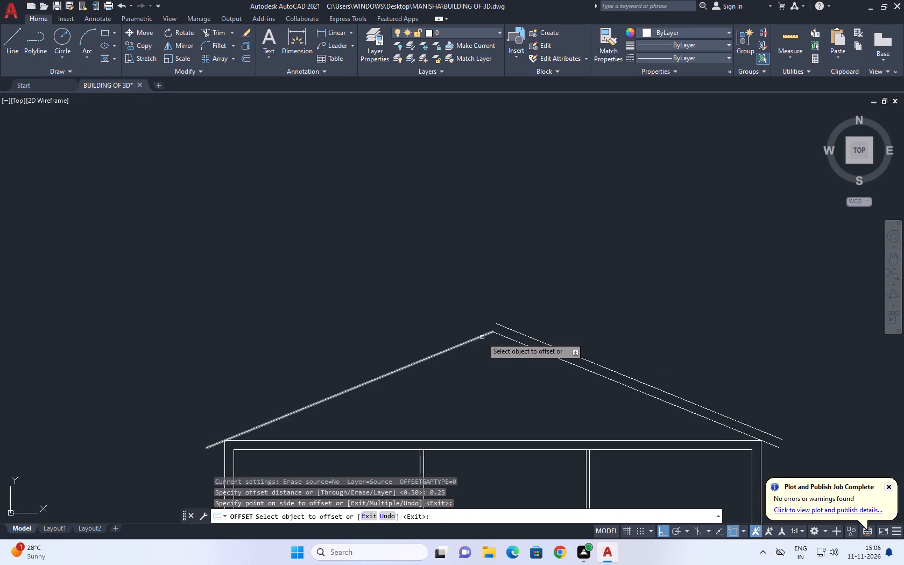
{"action": "left_click", "coordinate": [482, 337]}
{"action": "left_click_drag", "start_coordinate": [468, 300], "coordinate": [477, 284]}
{"action": "right_click", "coordinate": [506, 255]}
{"action": "left_click", "coordinate": [546, 271]}
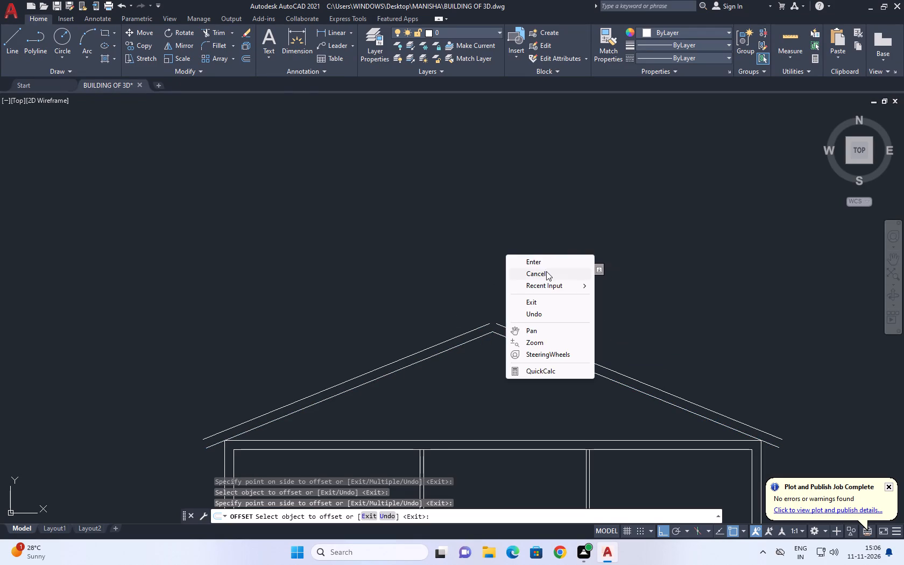
Fillet the two outer roof lines into a sharp corner at the apex.
{"action": "left_click", "coordinate": [218, 45]}
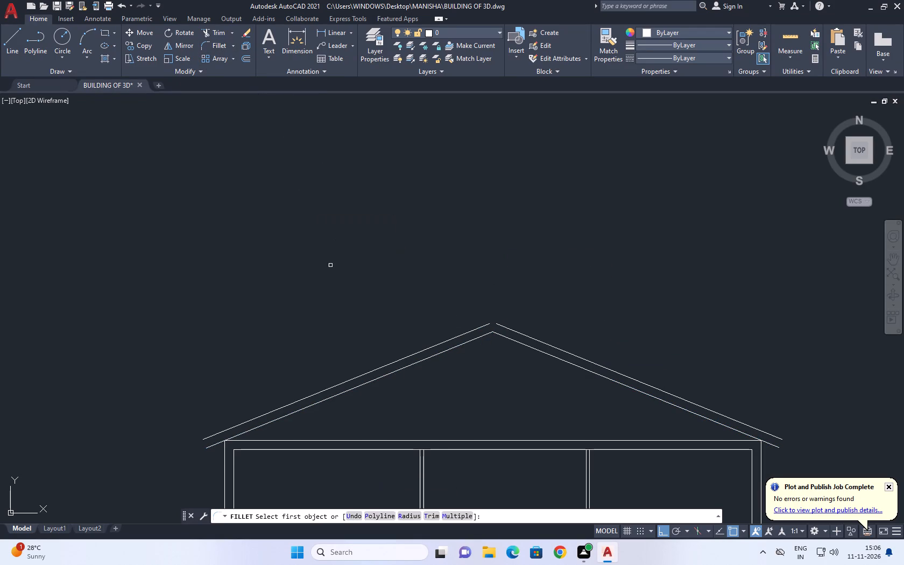
{"action": "left_click", "coordinate": [442, 341]}
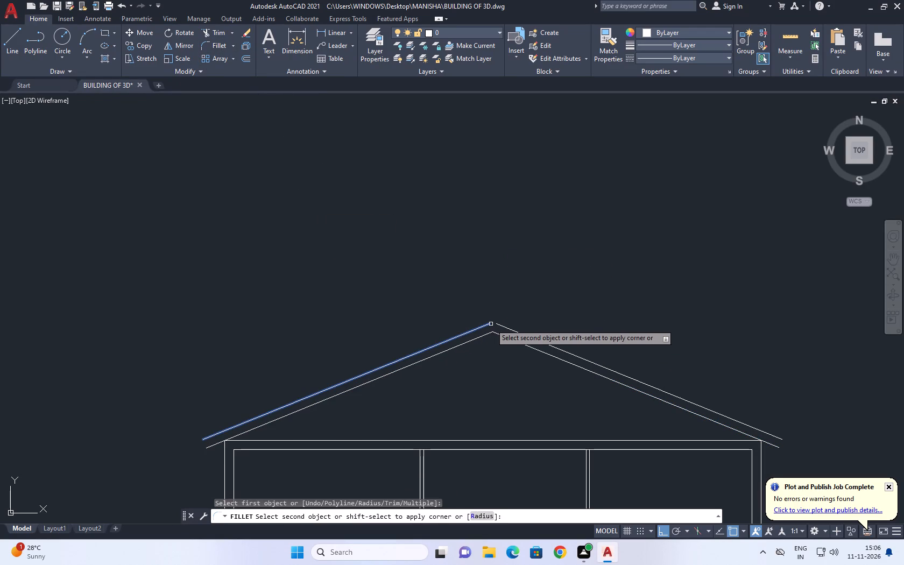
{"action": "left_click", "coordinate": [499, 326]}
{"action": "middle_click_drag", "start_coordinate": [464, 295], "coordinate": [440, 295]}
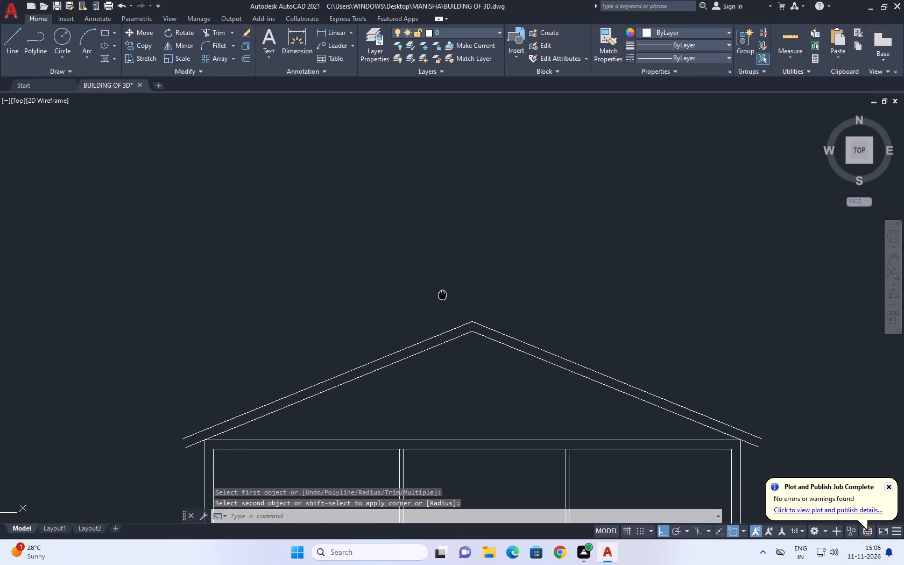
{"action": "middle_click_drag", "start_coordinate": [440, 295], "coordinate": [434, 305]}
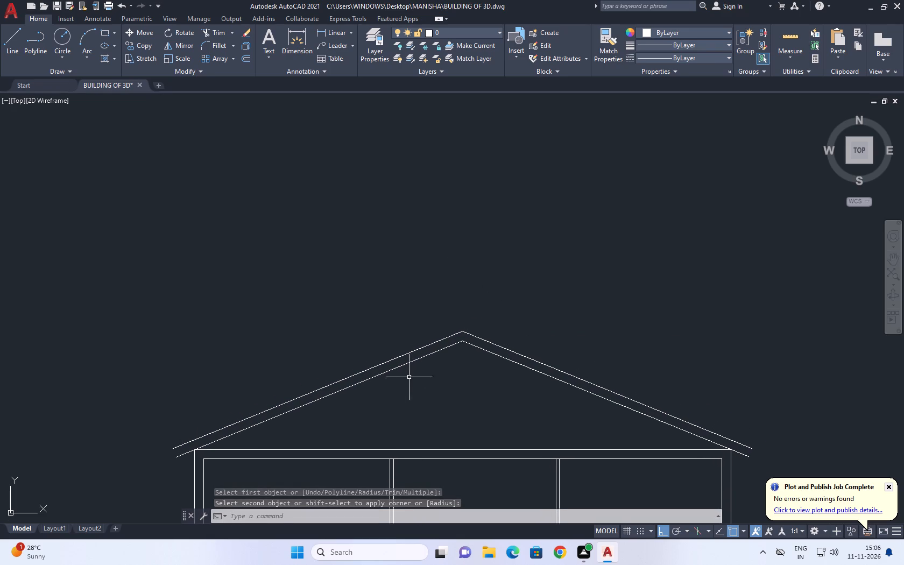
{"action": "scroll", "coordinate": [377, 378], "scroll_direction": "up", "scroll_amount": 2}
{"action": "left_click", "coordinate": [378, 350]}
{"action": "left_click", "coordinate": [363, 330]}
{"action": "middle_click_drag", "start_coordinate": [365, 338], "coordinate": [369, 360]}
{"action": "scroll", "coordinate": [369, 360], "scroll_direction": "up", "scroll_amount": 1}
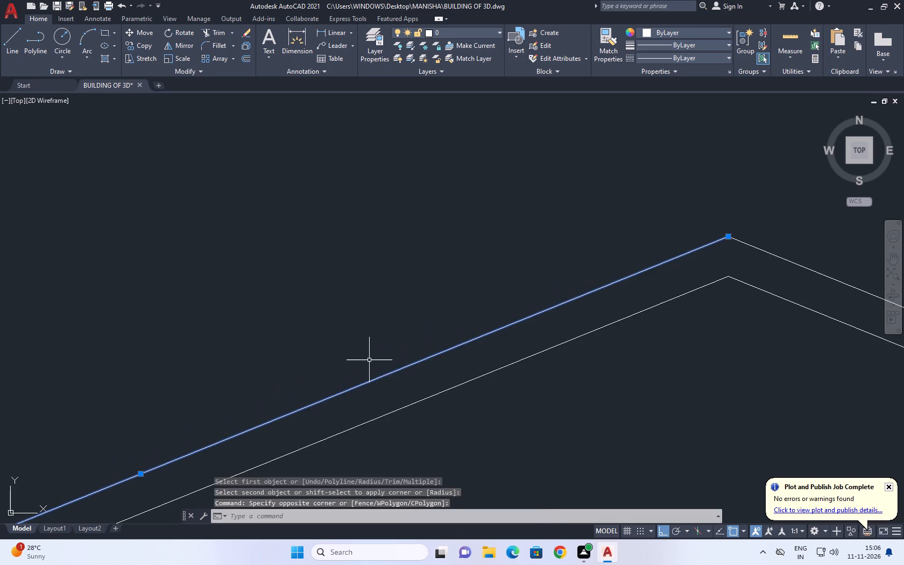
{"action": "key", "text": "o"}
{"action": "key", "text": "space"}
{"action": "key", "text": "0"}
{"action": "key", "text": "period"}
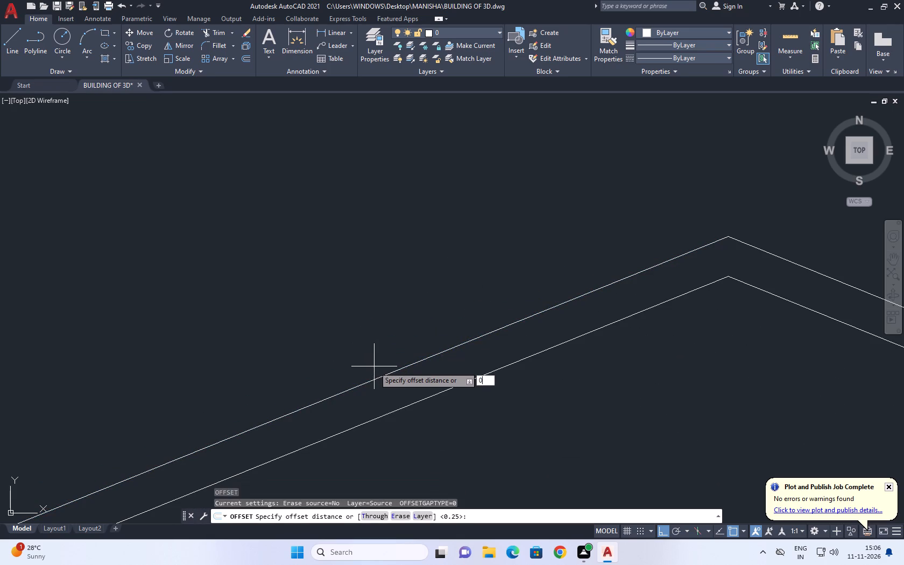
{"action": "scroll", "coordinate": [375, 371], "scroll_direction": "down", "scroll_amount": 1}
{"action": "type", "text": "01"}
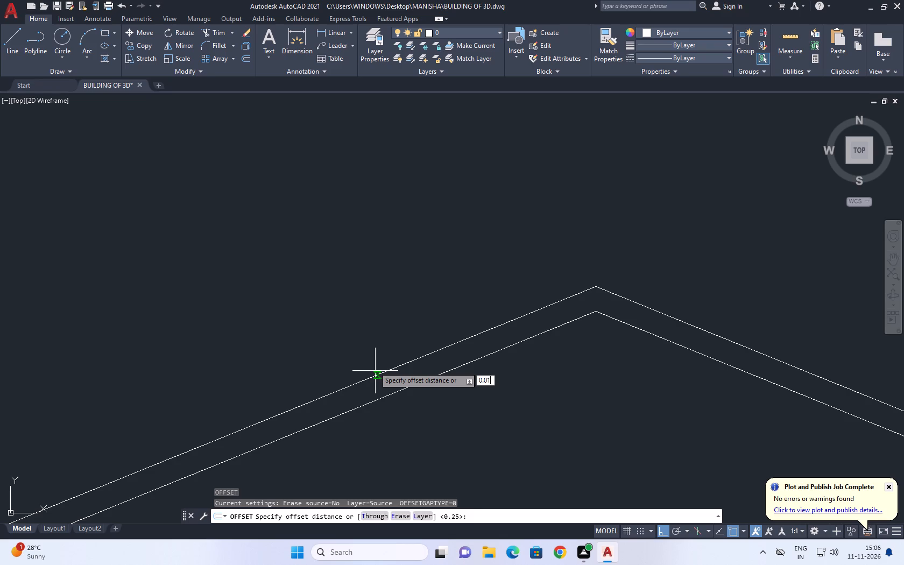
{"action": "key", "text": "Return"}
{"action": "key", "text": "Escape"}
Offset the left and right outer roof lines inward by 0.05.
{"action": "left_click", "coordinate": [394, 378]}
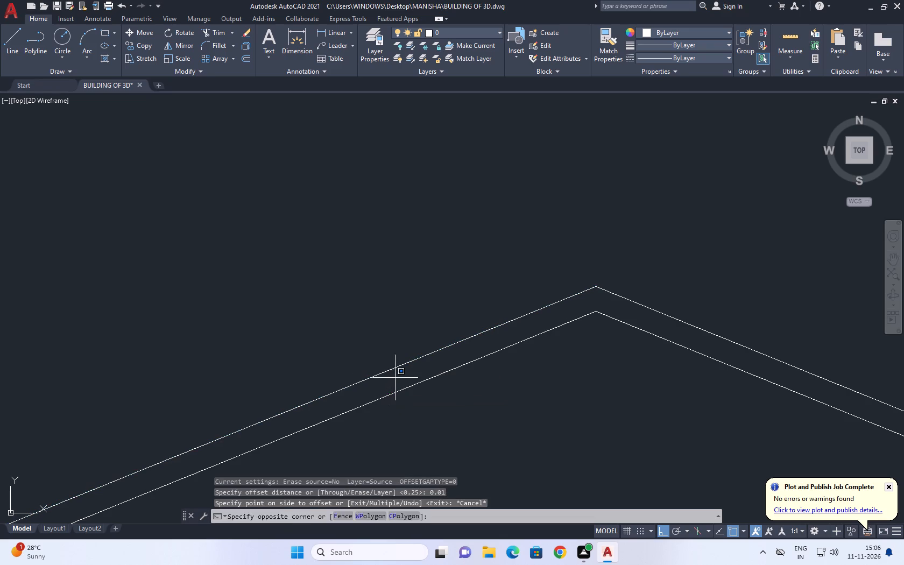
{"action": "left_click", "coordinate": [371, 331]}
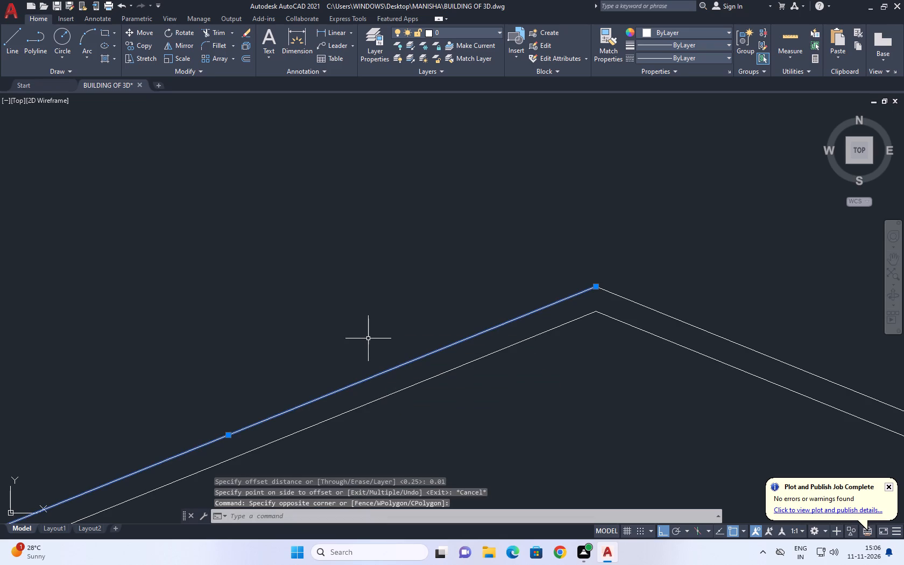
{"action": "type", "text": "O"}
{"action": "key", "text": "space"}
{"action": "type", "text": "0."}
{"action": "type", "text": "05"}
{"action": "key", "text": "Return"}
{"action": "left_click_drag", "start_coordinate": [395, 404], "coordinate": [397, 408]}
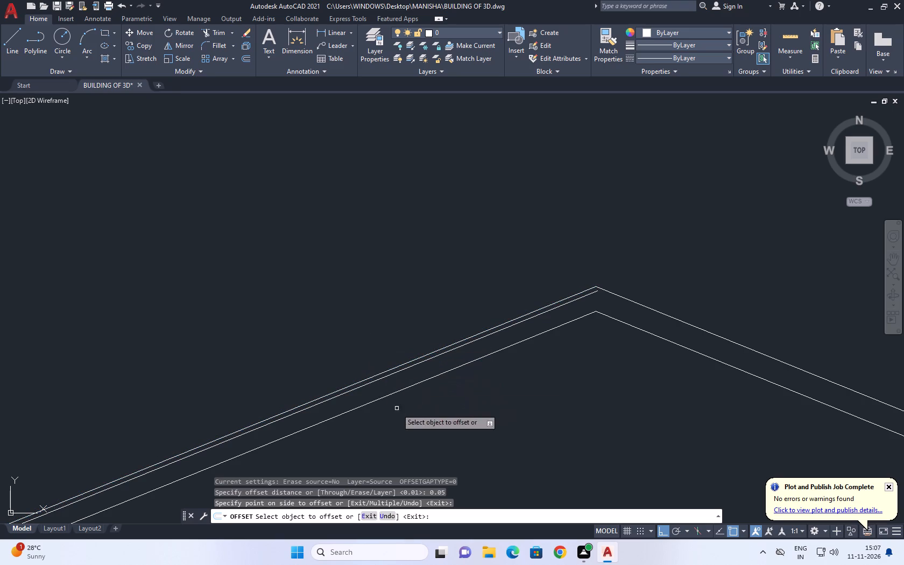
{"action": "left_click_drag", "start_coordinate": [397, 408], "coordinate": [397, 409]}
{"action": "left_click_drag", "start_coordinate": [635, 301], "coordinate": [636, 312]}
{"action": "left_click_drag", "start_coordinate": [631, 331], "coordinate": [628, 337]}
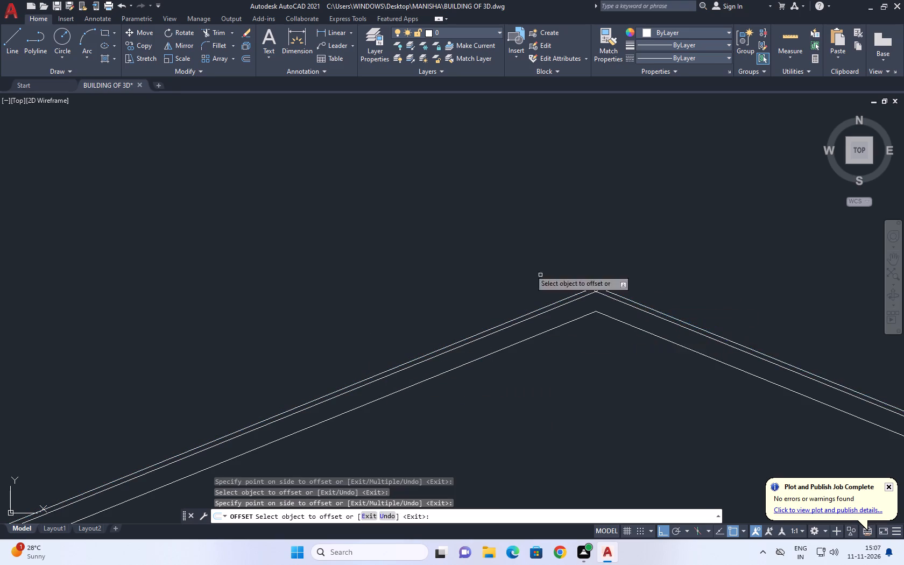
{"action": "scroll", "coordinate": [483, 242], "scroll_direction": "down", "scroll_amount": 4}
{"action": "scroll", "coordinate": [605, 285], "scroll_direction": "up", "scroll_amount": 2}
{"action": "right_click", "coordinate": [584, 206]}
{"action": "left_click", "coordinate": [616, 220]}
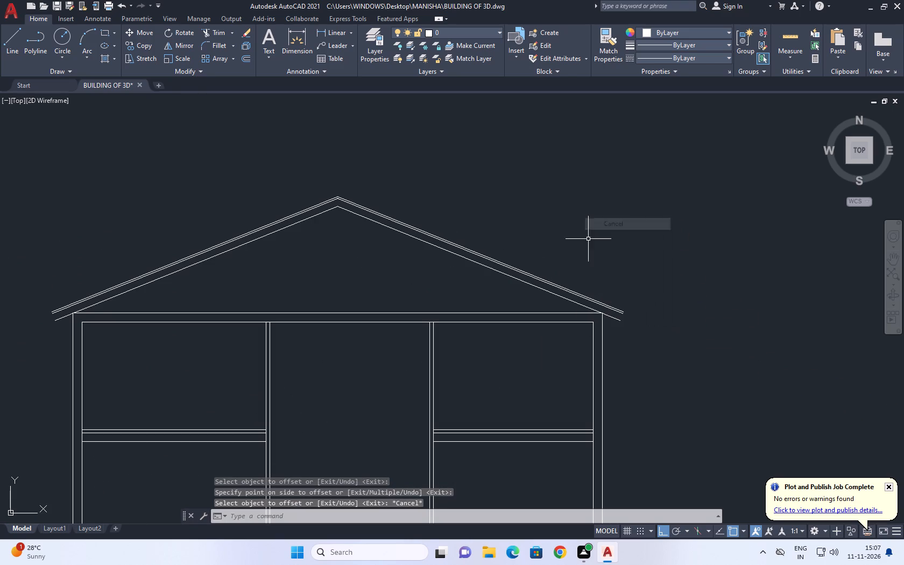
Trim the crossing ends of the two 0.05 offset lines at the apex.
{"action": "scroll", "coordinate": [341, 197], "scroll_direction": "up", "scroll_amount": 4}
{"action": "middle_click_drag", "start_coordinate": [289, 154], "coordinate": [328, 239]}
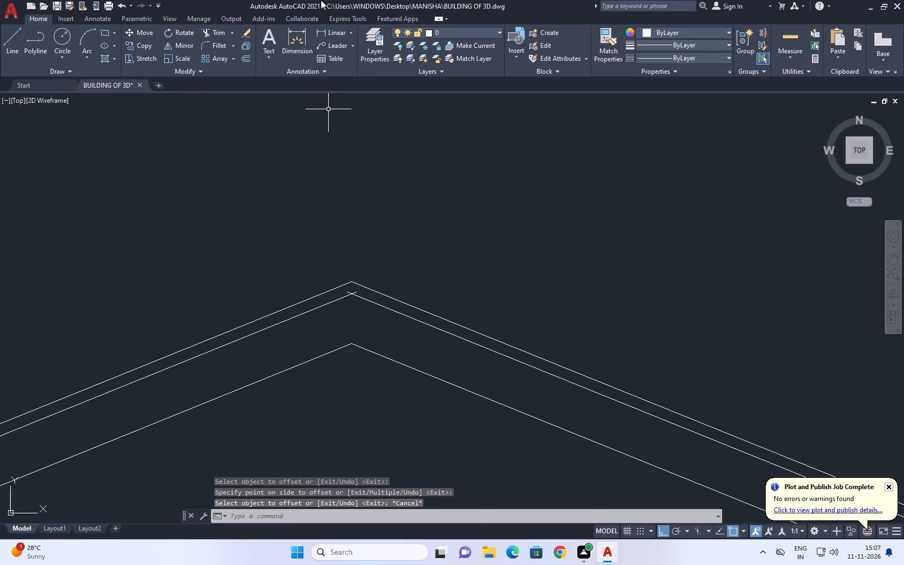
{"action": "left_click", "coordinate": [217, 30]}
{"action": "scroll", "coordinate": [324, 273], "scroll_direction": "up", "scroll_amount": 3}
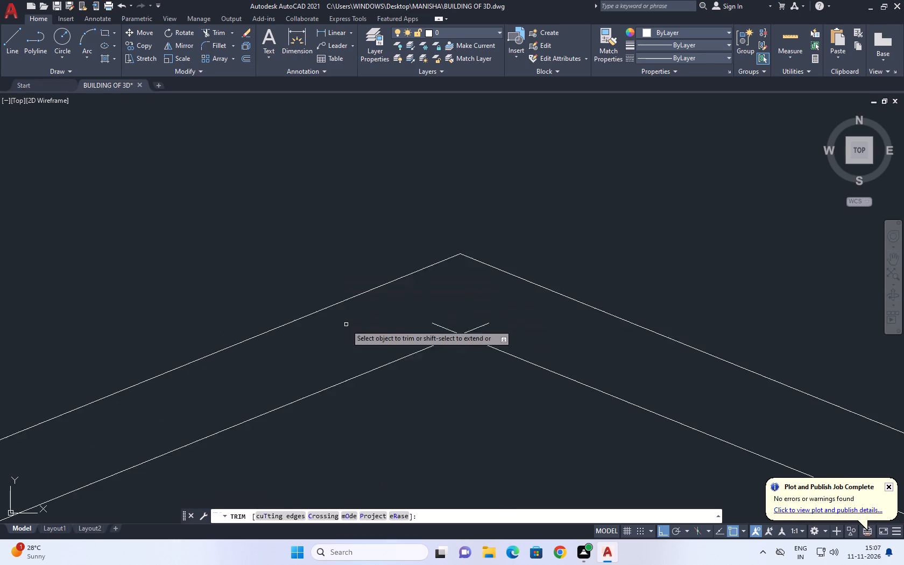
{"action": "scroll", "coordinate": [348, 326], "scroll_direction": "up", "scroll_amount": 2}
{"action": "left_click", "coordinate": [569, 342]}
{"action": "left_click", "coordinate": [413, 331]}
{"action": "right_click", "coordinate": [446, 281]}
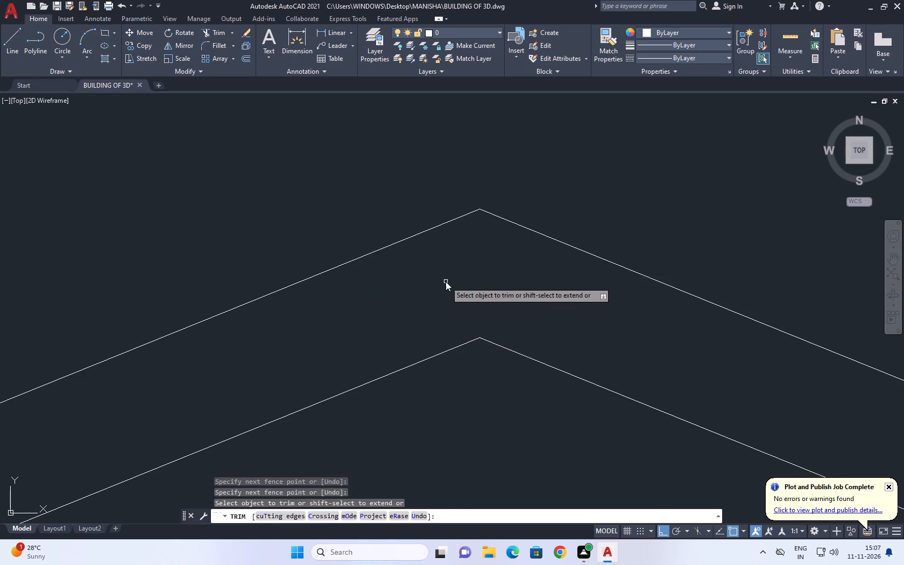
{"action": "left_click", "coordinate": [467, 292]}
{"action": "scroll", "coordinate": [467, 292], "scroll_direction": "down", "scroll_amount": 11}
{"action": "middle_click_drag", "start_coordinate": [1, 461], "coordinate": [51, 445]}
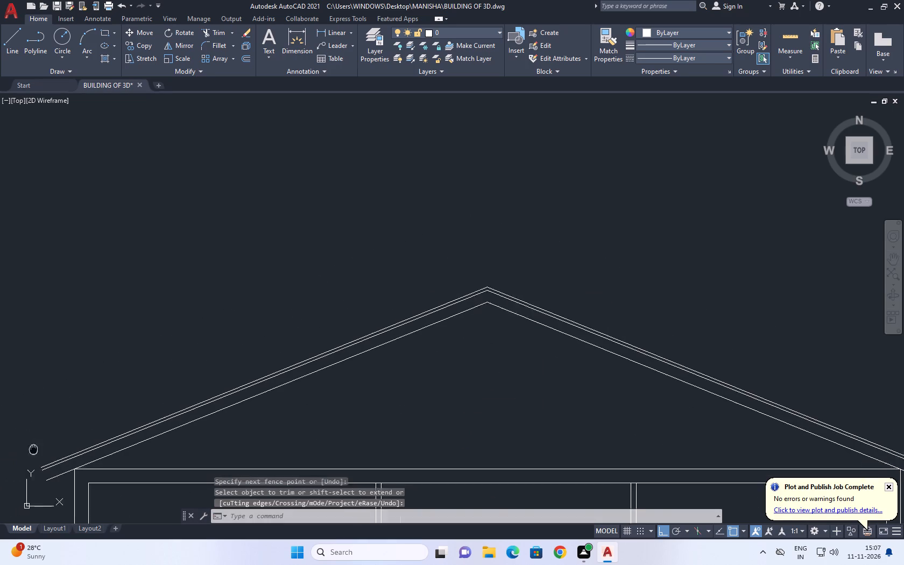
Draw a vertical line upward from the left end of the lower roof line, crossing both upper roof lines.
{"action": "middle_click_drag", "start_coordinate": [51, 445], "coordinate": [238, 421]}
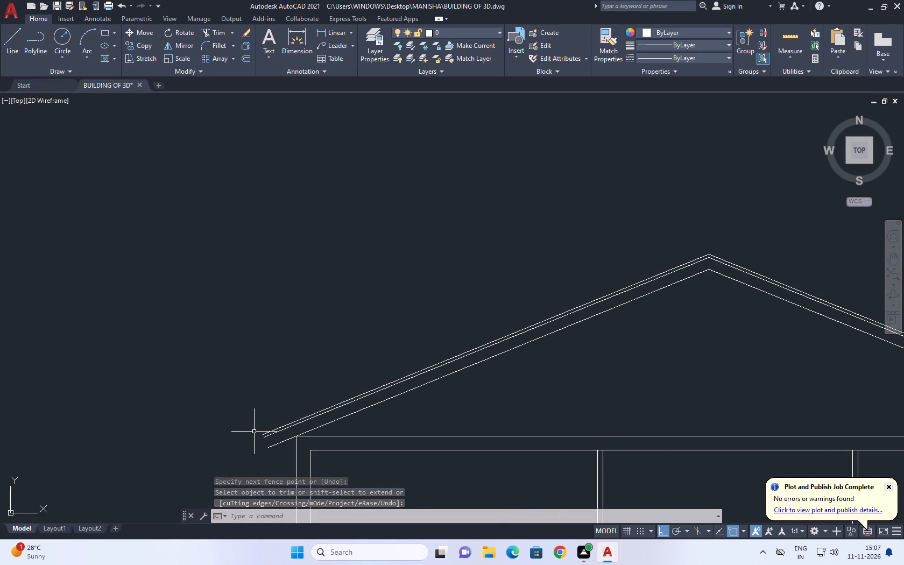
{"action": "middle_click_drag", "start_coordinate": [307, 491], "coordinate": [343, 383]}
{"action": "middle_click_drag", "start_coordinate": [308, 406], "coordinate": [293, 336]}
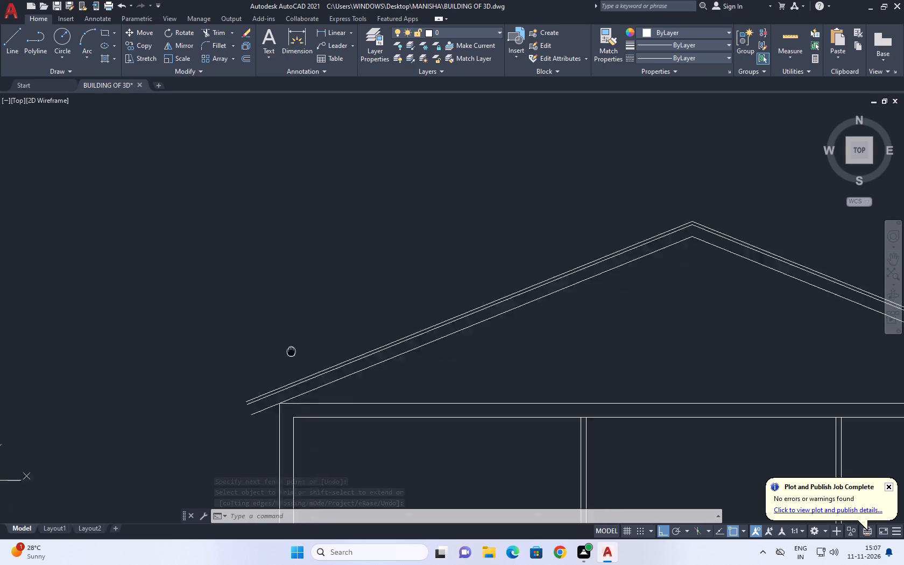
{"action": "middle_click_drag", "start_coordinate": [293, 336], "coordinate": [335, 263]}
{"action": "scroll", "coordinate": [344, 280], "scroll_direction": "up", "scroll_amount": 1}
{"action": "left_click", "coordinate": [11, 53]}
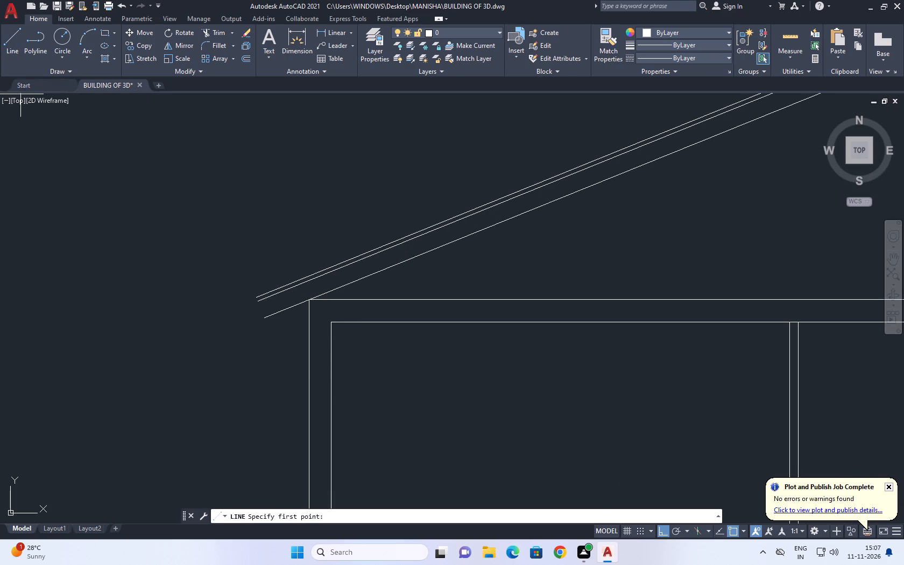
{"action": "scroll", "coordinate": [260, 333], "scroll_direction": "up", "scroll_amount": 2}
{"action": "left_click", "coordinate": [262, 302]}
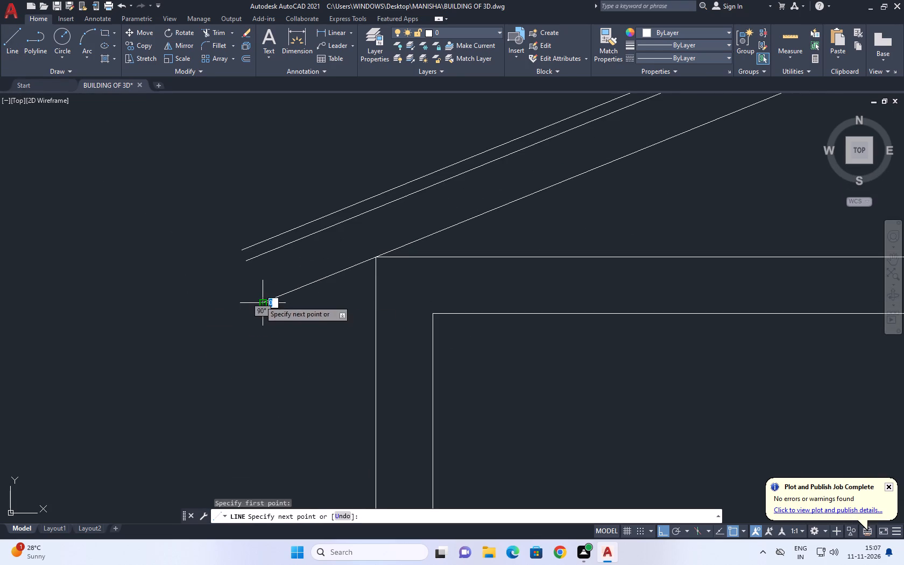
{"action": "left_click", "coordinate": [282, 210]}
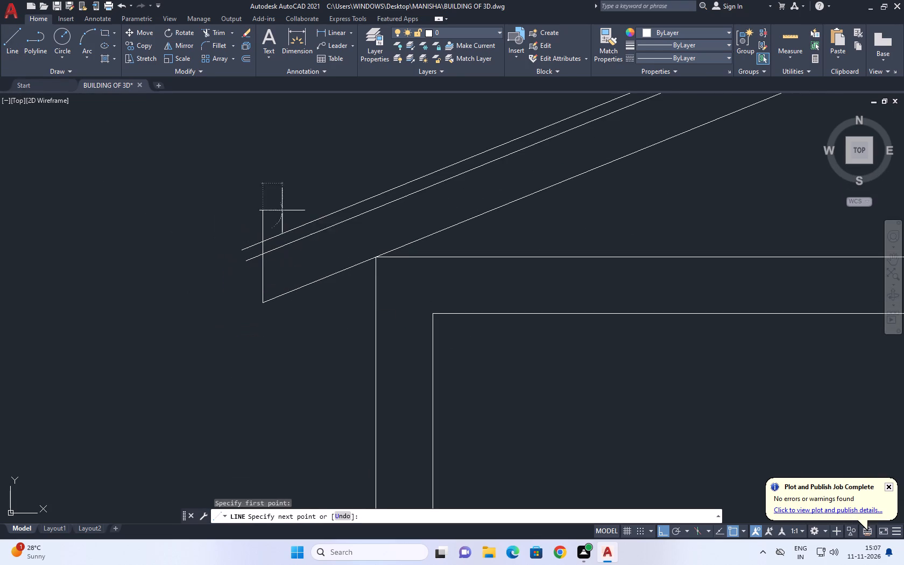
{"action": "right_click", "coordinate": [285, 208]}
{"action": "left_click", "coordinate": [311, 226]}
Trim the left eave by removing the roof line ends beyond the vertical line and the vertical's excess above the roof.
{"action": "middle_click_drag", "start_coordinate": [288, 238], "coordinate": [295, 296]}
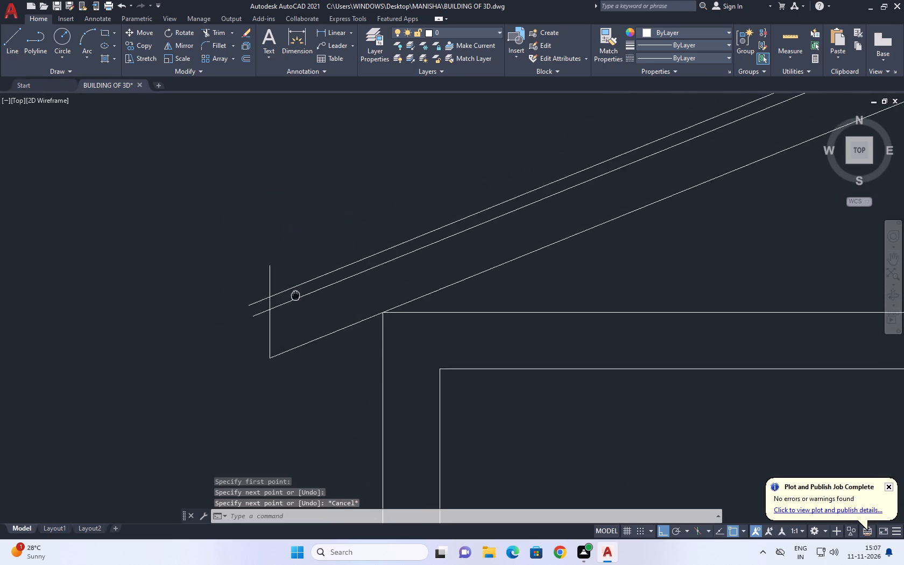
{"action": "scroll", "coordinate": [305, 294], "scroll_direction": "down", "scroll_amount": 3}
{"action": "left_click", "coordinate": [216, 32]}
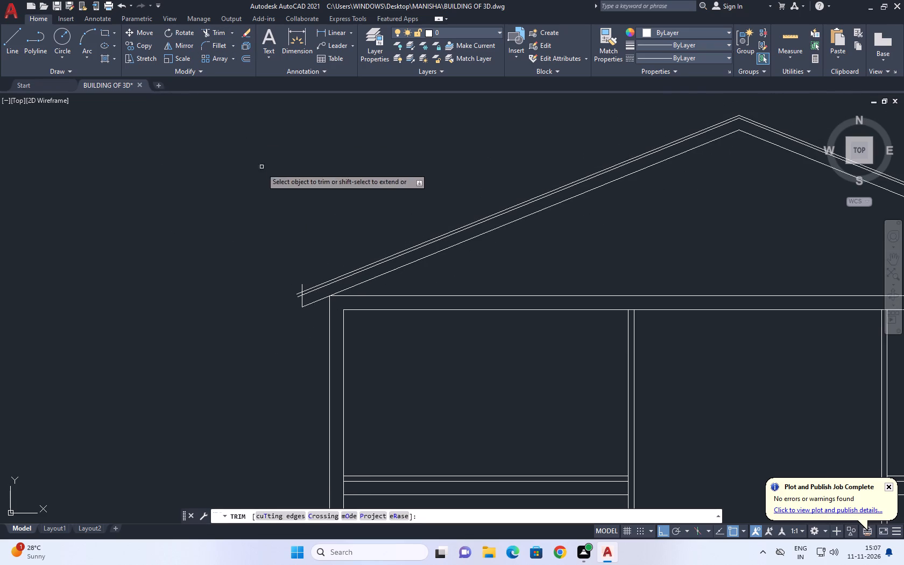
{"action": "scroll", "coordinate": [306, 296], "scroll_direction": "up", "scroll_amount": 5}
{"action": "left_click", "coordinate": [262, 167]}
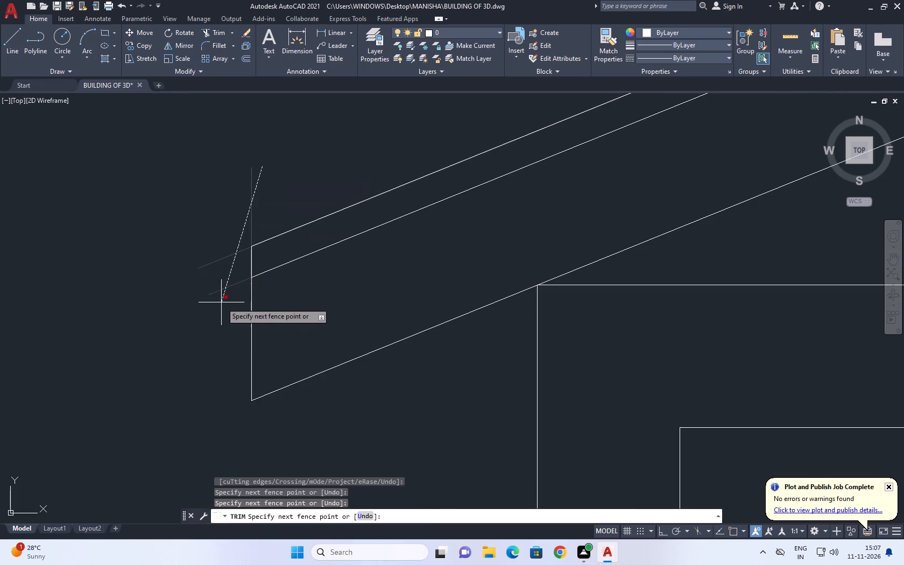
{"action": "left_click", "coordinate": [220, 305]}
{"action": "scroll", "coordinate": [215, 293], "scroll_direction": "down", "scroll_amount": 10}
{"action": "right_click", "coordinate": [321, 245]}
{"action": "left_click_drag", "start_coordinate": [341, 260], "coordinate": [342, 267]}
Draw a vertical line upward from the right end of the lower roof line, crossing both upper roof lines.
{"action": "scroll", "coordinate": [241, 302], "scroll_direction": "up", "scroll_amount": 2}
{"action": "scroll", "coordinate": [341, 295], "scroll_direction": "up", "scroll_amount": 1}
{"action": "middle_click_drag", "start_coordinate": [342, 302], "coordinate": [350, 351]}
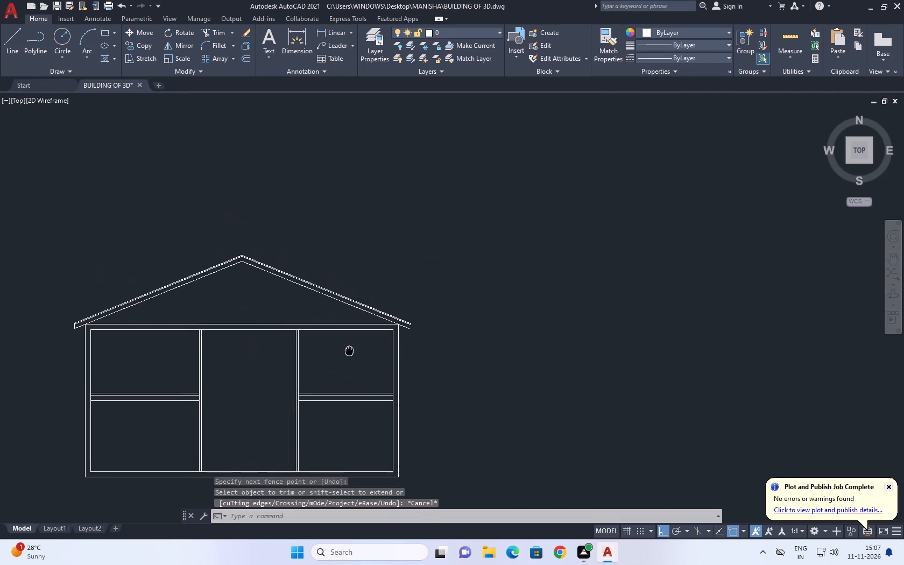
{"action": "middle_click_drag", "start_coordinate": [350, 351], "coordinate": [351, 355]}
{"action": "scroll", "coordinate": [351, 355], "scroll_direction": "up", "scroll_amount": 1}
{"action": "key", "text": "l"}
{"action": "key", "text": "space"}
{"action": "scroll", "coordinate": [418, 327], "scroll_direction": "up", "scroll_amount": 3}
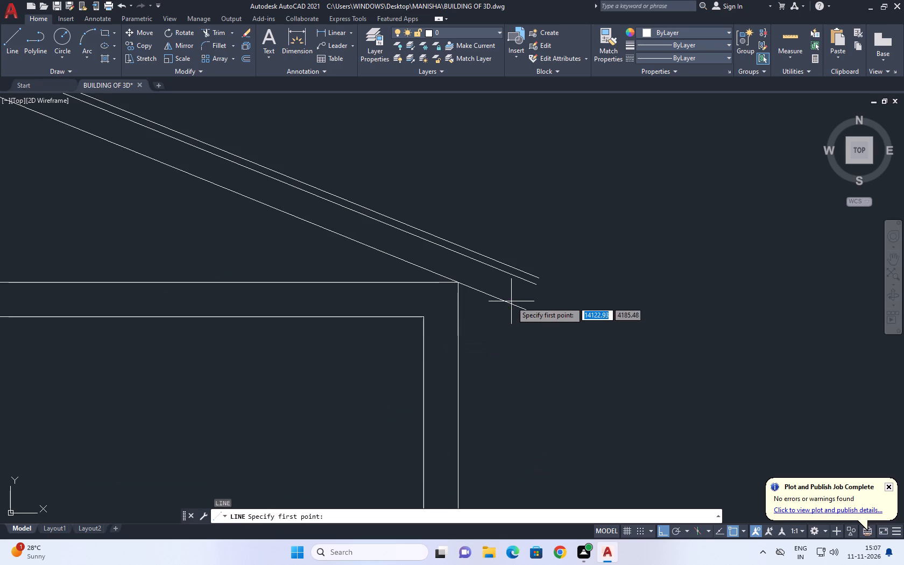
{"action": "left_click_drag", "start_coordinate": [523, 309], "coordinate": [518, 312]}
{"action": "left_click_drag", "start_coordinate": [527, 201], "coordinate": [527, 206]}
{"action": "right_click_drag", "start_coordinate": [556, 222], "coordinate": [550, 217]}
{"action": "left_click", "coordinate": [570, 238]}
Trim the right eave by removing the roof line ends beyond the vertical line and the vertical's excess above the roof.
{"action": "middle_click_drag", "start_coordinate": [483, 204], "coordinate": [439, 226]}
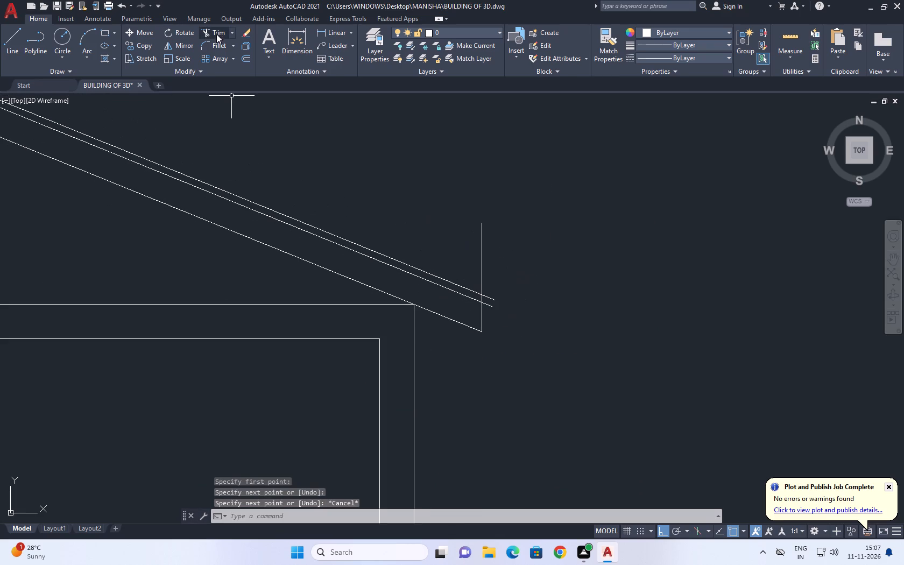
{"action": "left_click", "coordinate": [216, 33]}
{"action": "scroll", "coordinate": [529, 282], "scroll_direction": "up", "scroll_amount": 2}
{"action": "left_click", "coordinate": [428, 357]}
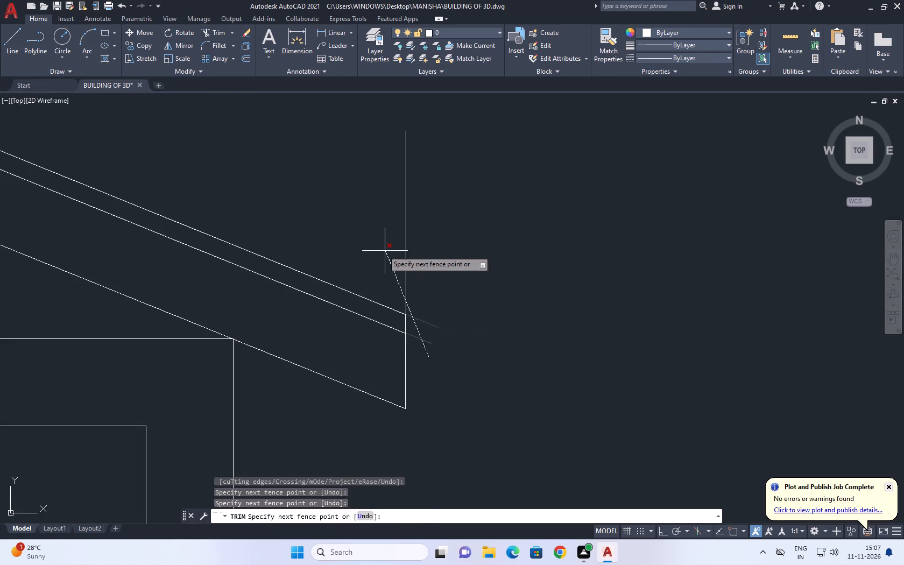
{"action": "left_click_drag", "start_coordinate": [374, 248], "coordinate": [369, 248]}
{"action": "right_click", "coordinate": [461, 242]}
{"action": "left_click", "coordinate": [486, 257]}
Compare the gable-roofed elevation with the neighbouring hatched front elevation and the isometric building view.
{"action": "scroll", "coordinate": [487, 288], "scroll_direction": "down", "scroll_amount": 7}
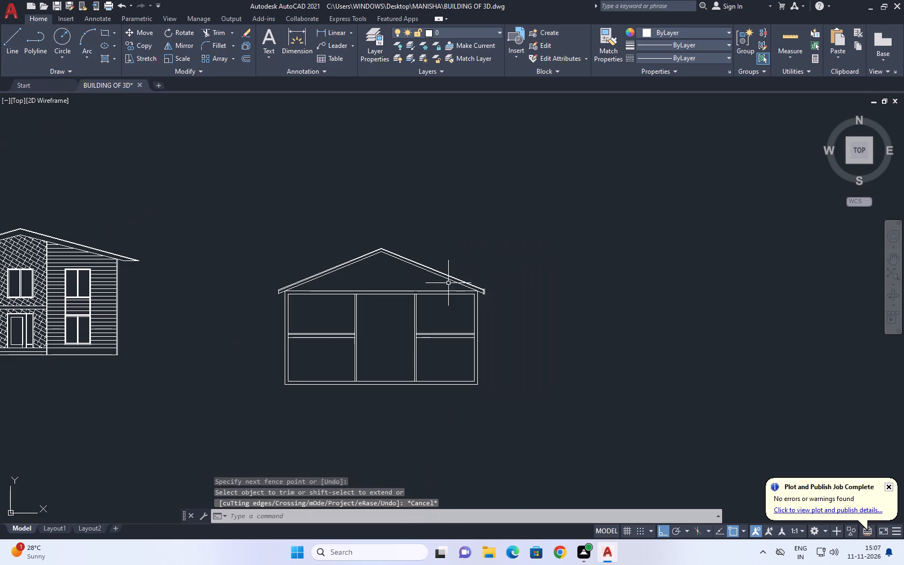
{"action": "middle_click_drag", "start_coordinate": [330, 307], "coordinate": [430, 326]}
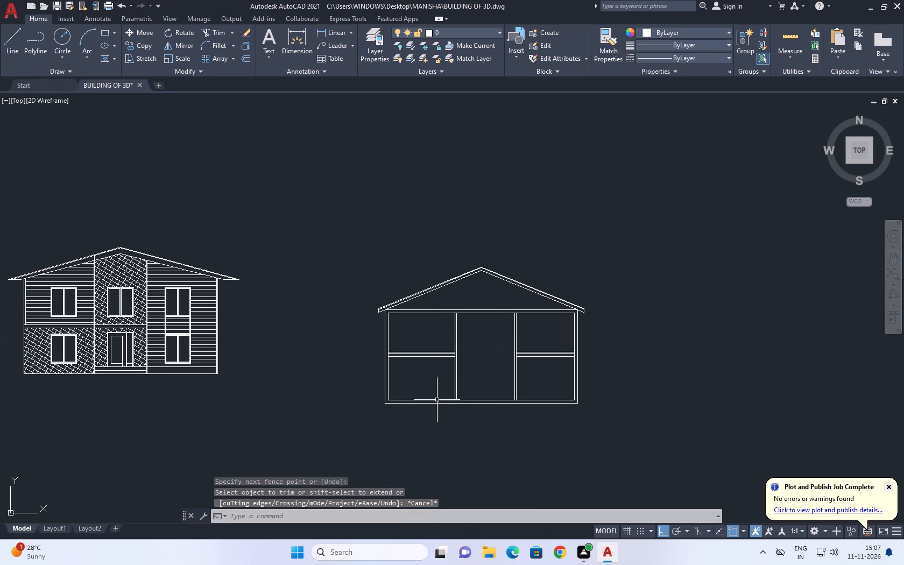
{"action": "middle_click_drag", "start_coordinate": [492, 324], "coordinate": [454, 313]}
{"action": "scroll", "coordinate": [454, 313], "scroll_direction": "down", "scroll_amount": 2}
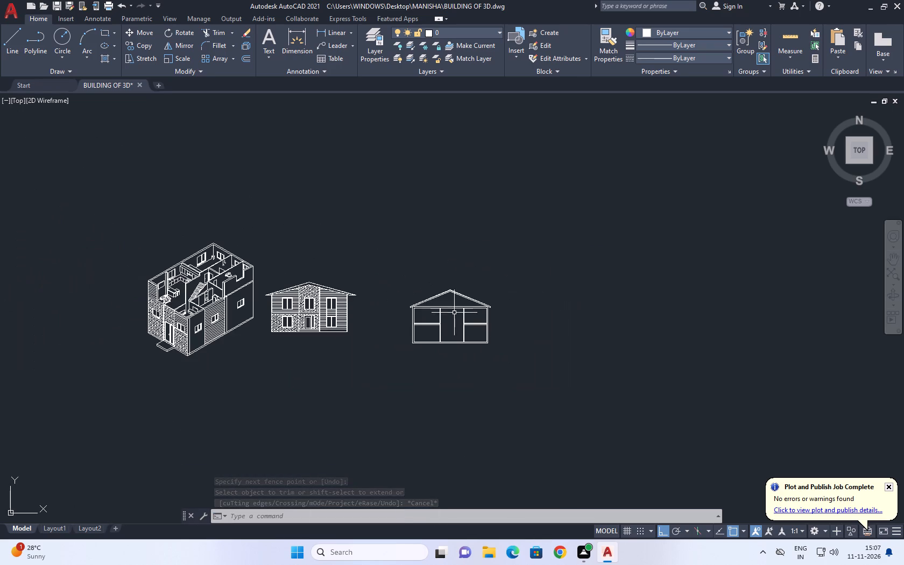
{"action": "scroll", "coordinate": [411, 304], "scroll_direction": "up", "scroll_amount": 1}
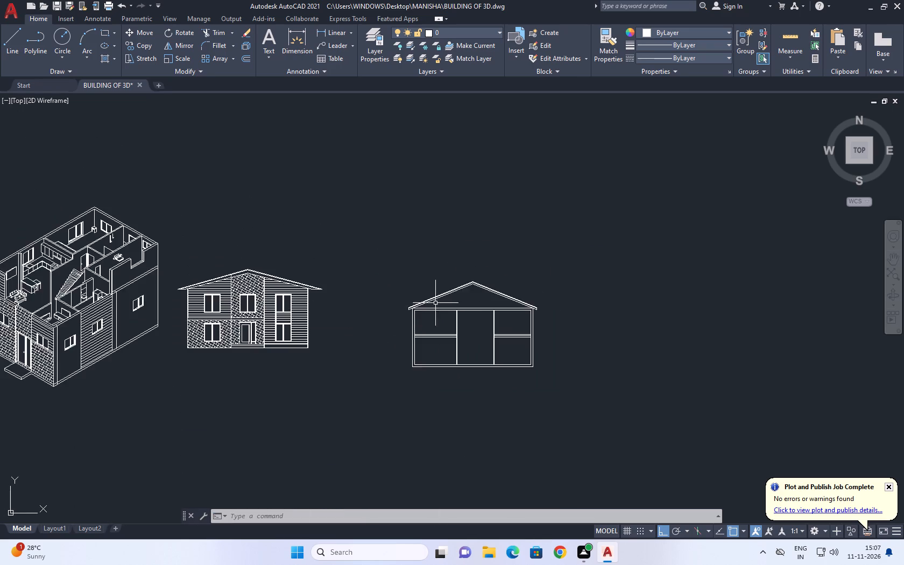
{"action": "middle_click_drag", "start_coordinate": [471, 305], "coordinate": [357, 298]}
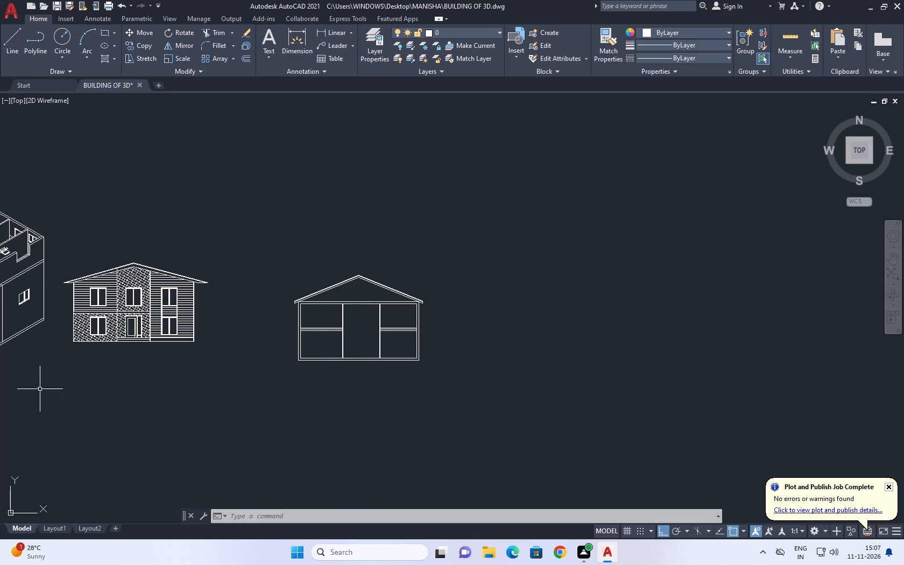
{"action": "middle_click_drag", "start_coordinate": [153, 384], "coordinate": [214, 373]}
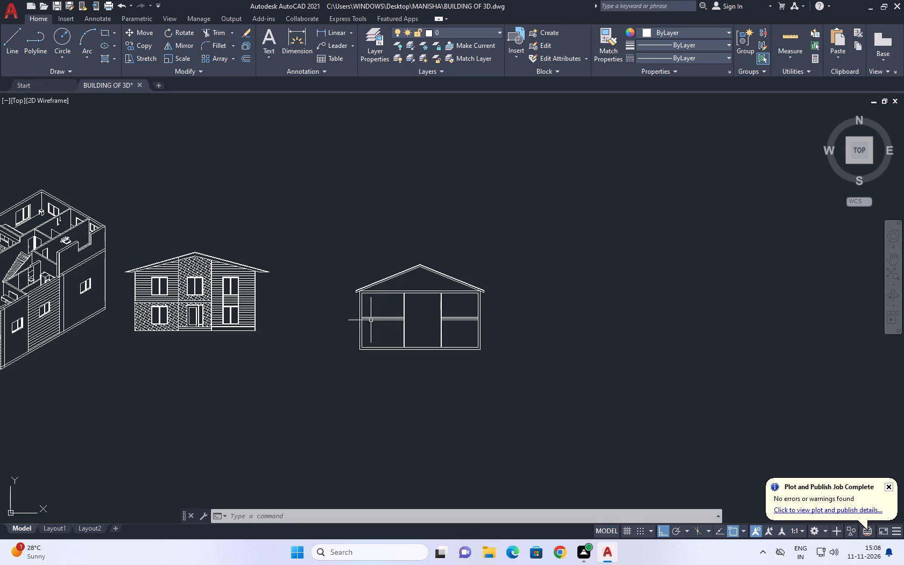
{"action": "middle_click_drag", "start_coordinate": [393, 332], "coordinate": [426, 362]}
Draw a three-sided opening outline 2.00 high and 1 wide in the upper left bay, beside the divider, with its left side crossing the top rail line.
{"action": "key", "text": "l"}
{"action": "key", "text": "space"}
{"action": "scroll", "coordinate": [423, 358], "scroll_direction": "up", "scroll_amount": 2}
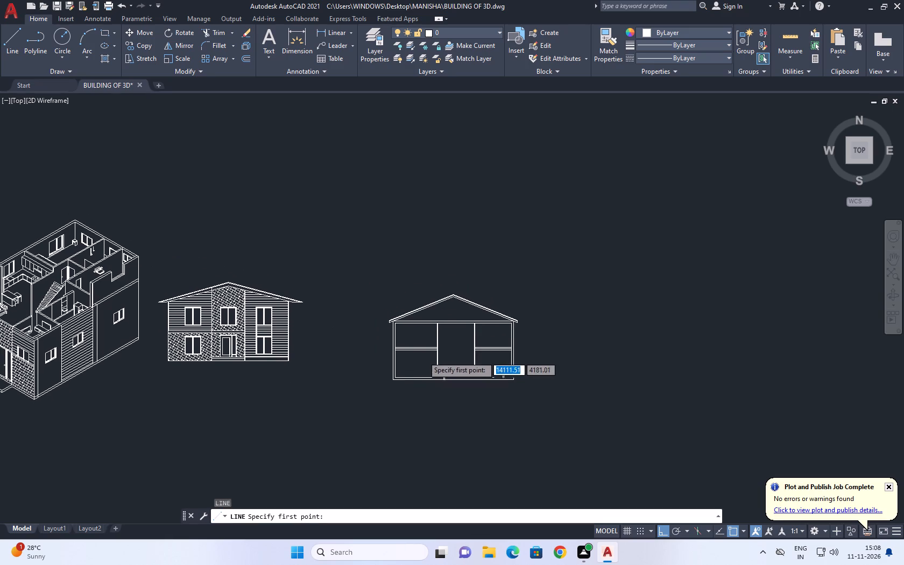
{"action": "scroll", "coordinate": [435, 325], "scroll_direction": "up", "scroll_amount": 2}
{"action": "middle_click_drag", "start_coordinate": [462, 345], "coordinate": [472, 373]}
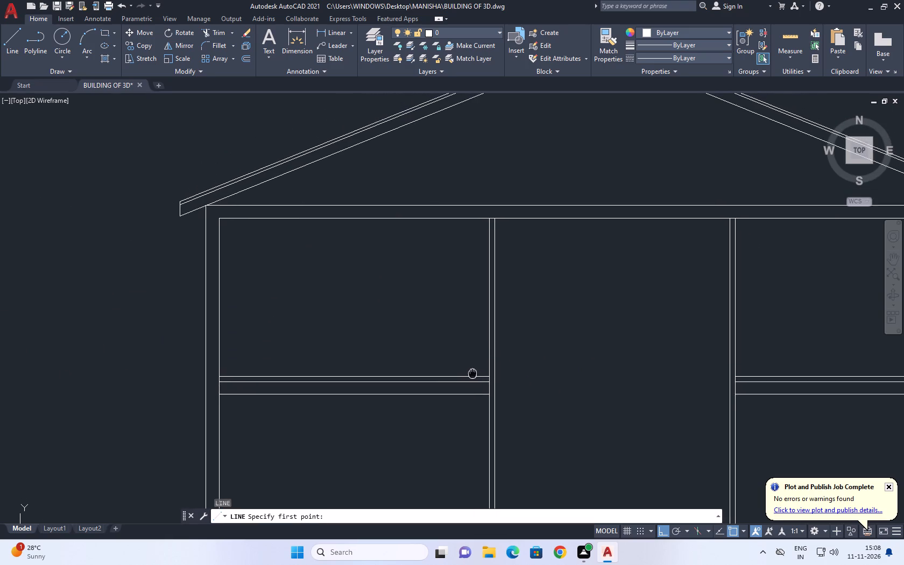
{"action": "middle_click_drag", "start_coordinate": [472, 373], "coordinate": [478, 380]}
{"action": "scroll", "coordinate": [496, 382], "scroll_direction": "up", "scroll_amount": 2}
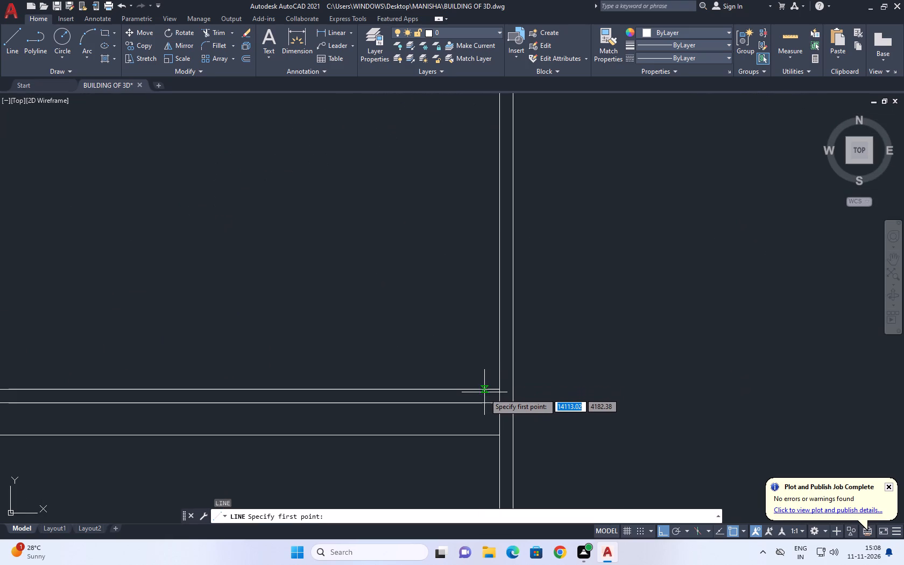
{"action": "scroll", "coordinate": [484, 393], "scroll_direction": "up", "scroll_amount": 3}
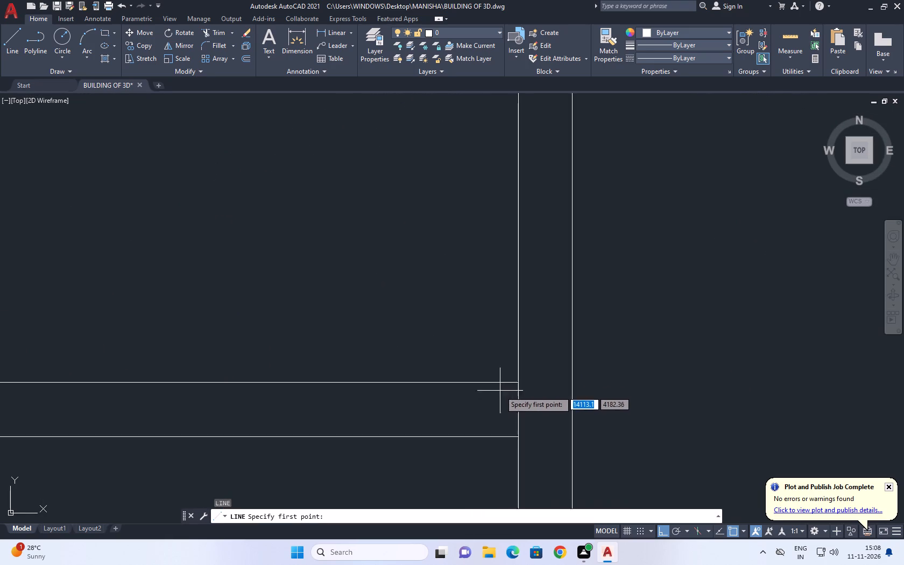
{"action": "left_click", "coordinate": [506, 383]}
{"action": "middle_click_drag", "start_coordinate": [458, 96], "coordinate": [475, 274]}
{"action": "scroll", "coordinate": [475, 278], "scroll_direction": "down", "scroll_amount": 2}
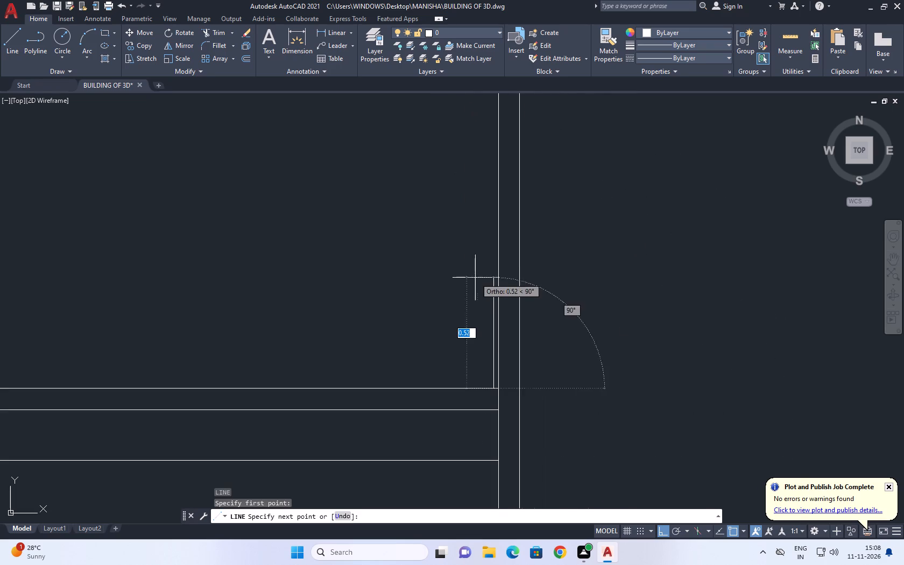
{"action": "middle_click_drag", "start_coordinate": [472, 178], "coordinate": [476, 291]}
{"action": "scroll", "coordinate": [476, 293], "scroll_direction": "down", "scroll_amount": 2}
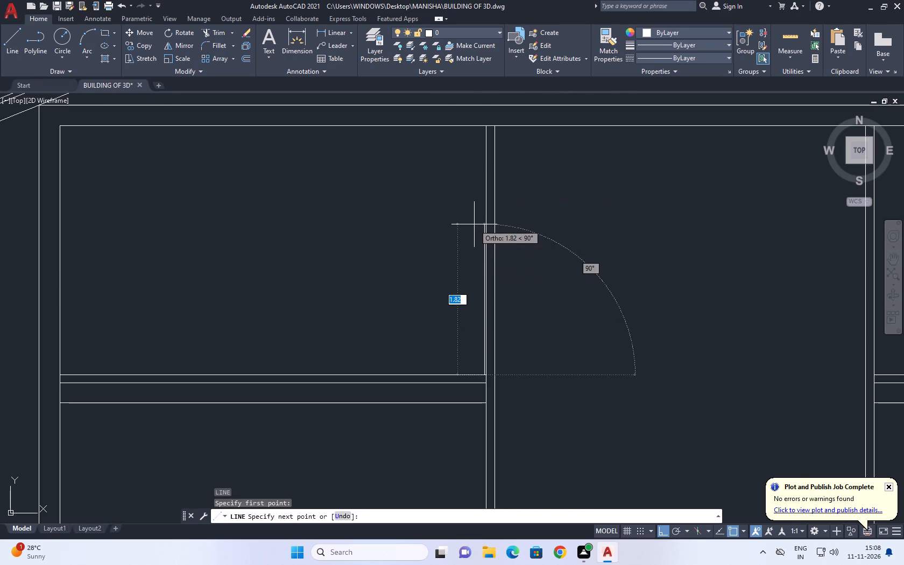
{"action": "scroll", "coordinate": [477, 221], "scroll_direction": "up", "scroll_amount": 1}
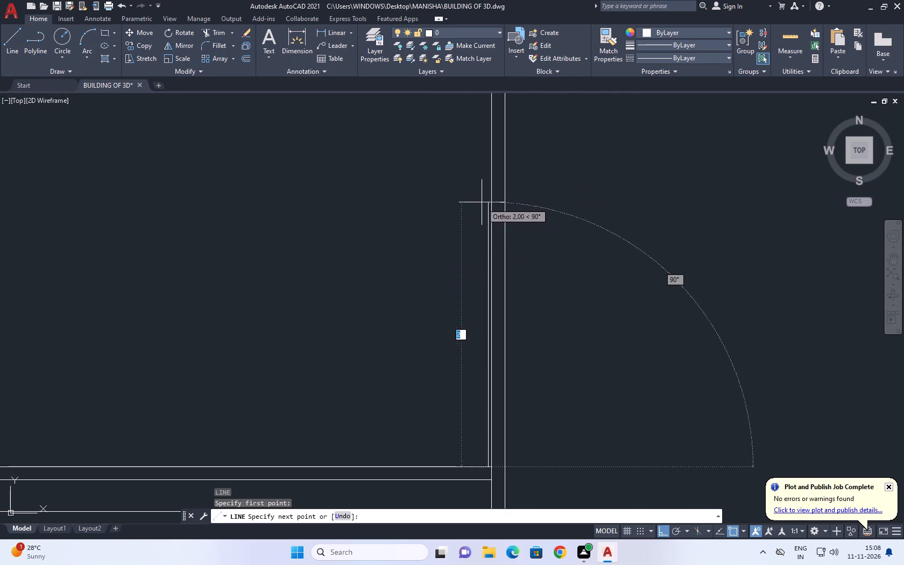
{"action": "left_click", "coordinate": [482, 202]}
{"action": "scroll", "coordinate": [397, 208], "scroll_direction": "down", "scroll_amount": 1}
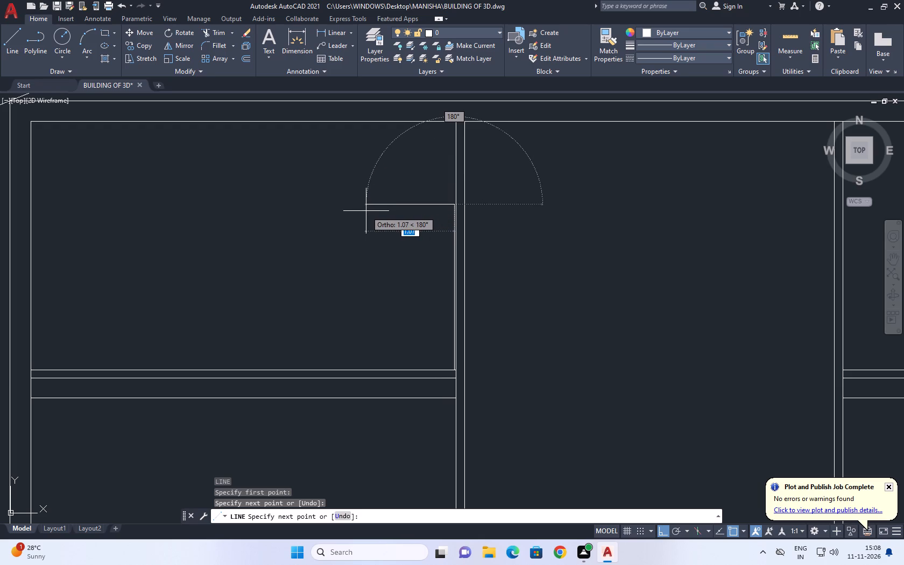
{"action": "key", "text": "1"}
{"action": "key", "text": "Return"}
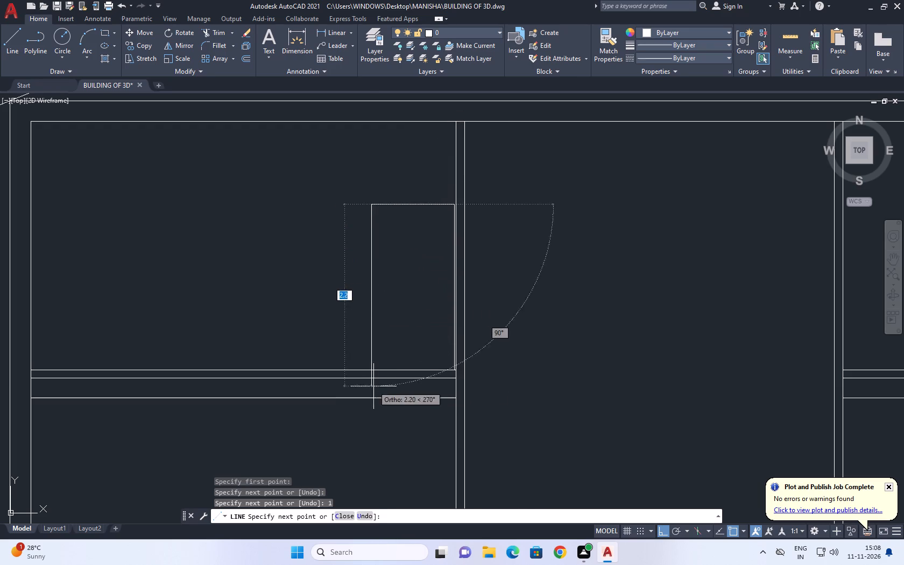
{"action": "scroll", "coordinate": [372, 376], "scroll_direction": "up", "scroll_amount": 4}
{"action": "left_click", "coordinate": [357, 365]}
{"action": "right_click", "coordinate": [406, 274]}
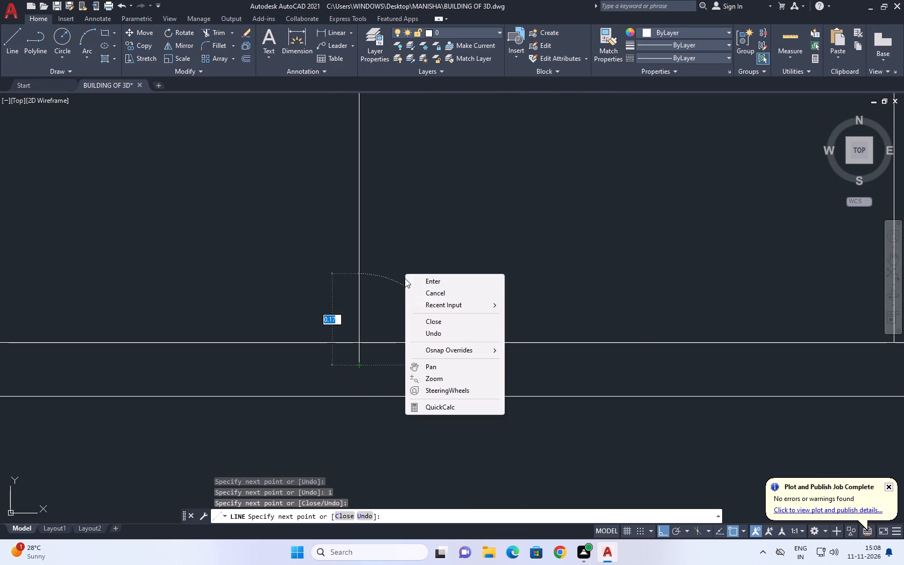
{"action": "left_click", "coordinate": [429, 287]}
Trim the part of the opening's left side that extends below the top rail line.
{"action": "left_click", "coordinate": [213, 34]}
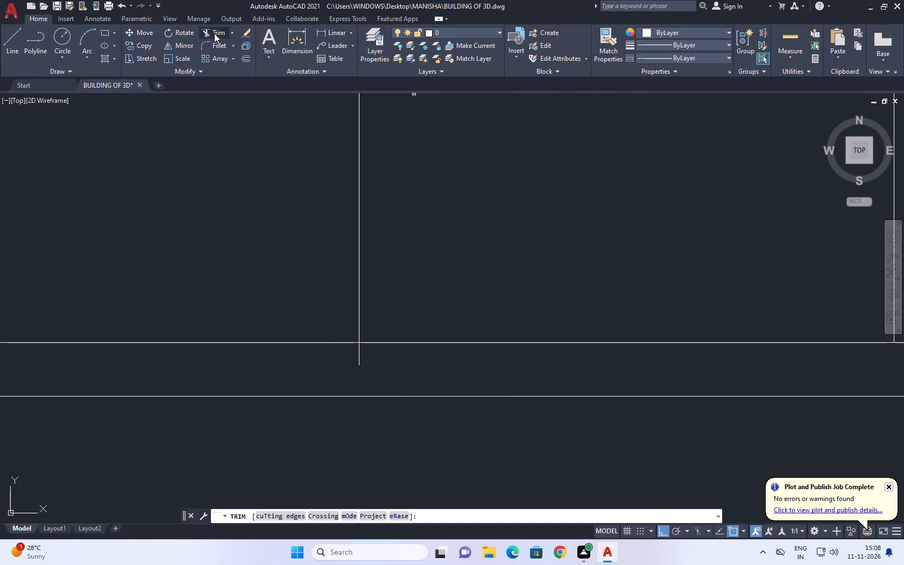
{"action": "left_click_drag", "start_coordinate": [350, 358], "coordinate": [359, 358]}
{"action": "left_click", "coordinate": [378, 355]}
{"action": "right_click", "coordinate": [412, 203]}
{"action": "left_click", "coordinate": [422, 220]}
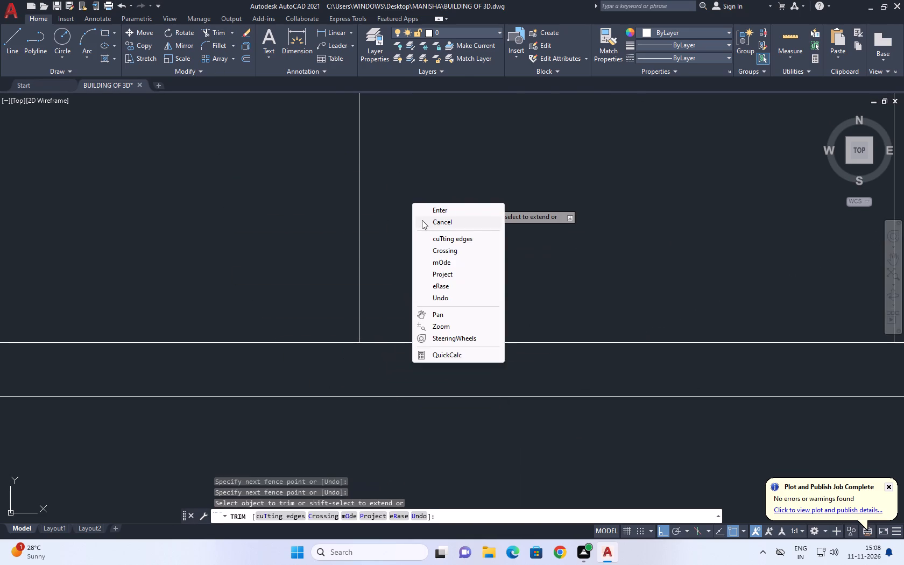
Offset the top and both sides of the upper left bay's opening outline inward by 0.05.
{"action": "scroll", "coordinate": [364, 236], "scroll_direction": "down", "scroll_amount": 3}
{"action": "middle_click_drag", "start_coordinate": [436, 214], "coordinate": [433, 307]}
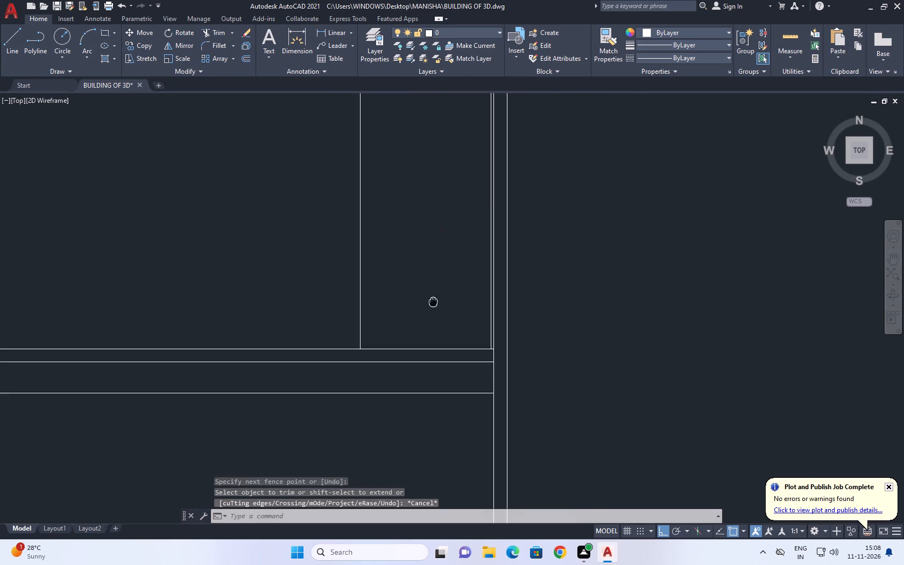
{"action": "middle_click_drag", "start_coordinate": [433, 307], "coordinate": [431, 323]}
{"action": "scroll", "coordinate": [431, 323], "scroll_direction": "down", "scroll_amount": 1}
{"action": "left_click_drag", "start_coordinate": [446, 178], "coordinate": [439, 179]}
{"action": "left_click_drag", "start_coordinate": [425, 215], "coordinate": [422, 223]}
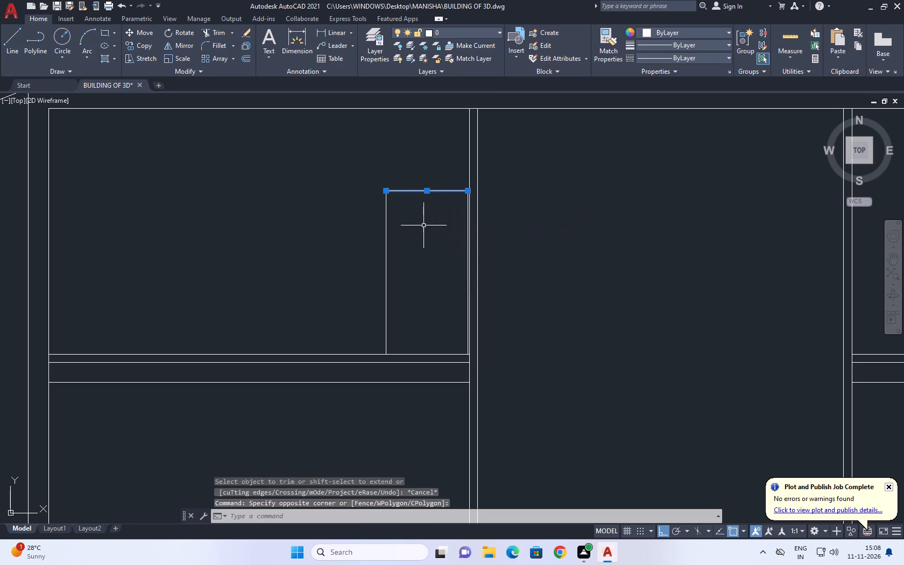
{"action": "type", "text": "O"}
{"action": "key", "text": "space"}
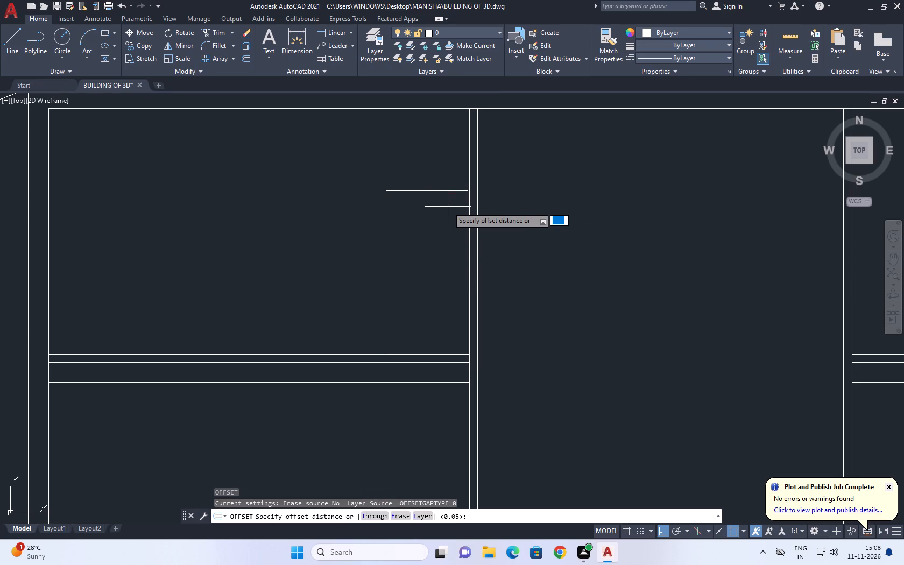
{"action": "key", "text": "Return"}
{"action": "left_click", "coordinate": [461, 295]}
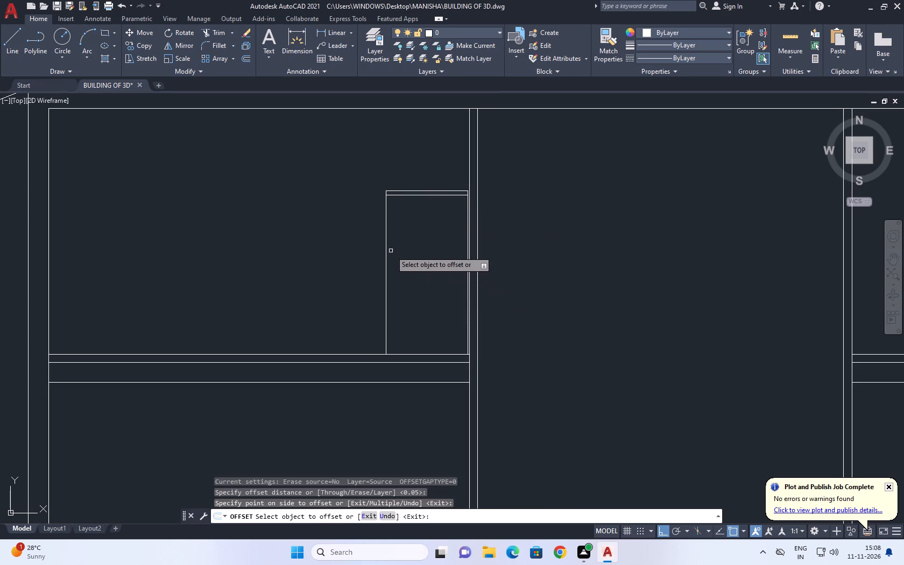
{"action": "left_click", "coordinate": [386, 258]}
{"action": "left_click", "coordinate": [465, 254]}
{"action": "scroll", "coordinate": [466, 296], "scroll_direction": "up", "scroll_amount": 2}
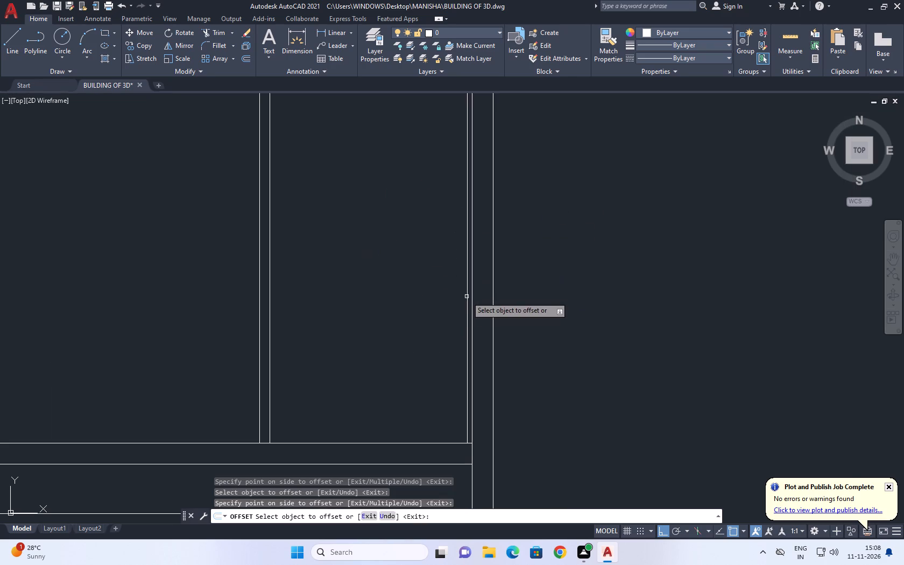
{"action": "left_click", "coordinate": [467, 296]}
{"action": "left_click_drag", "start_coordinate": [409, 287], "coordinate": [393, 285]}
{"action": "right_click", "coordinate": [400, 273]}
{"action": "left_click", "coordinate": [425, 287]}
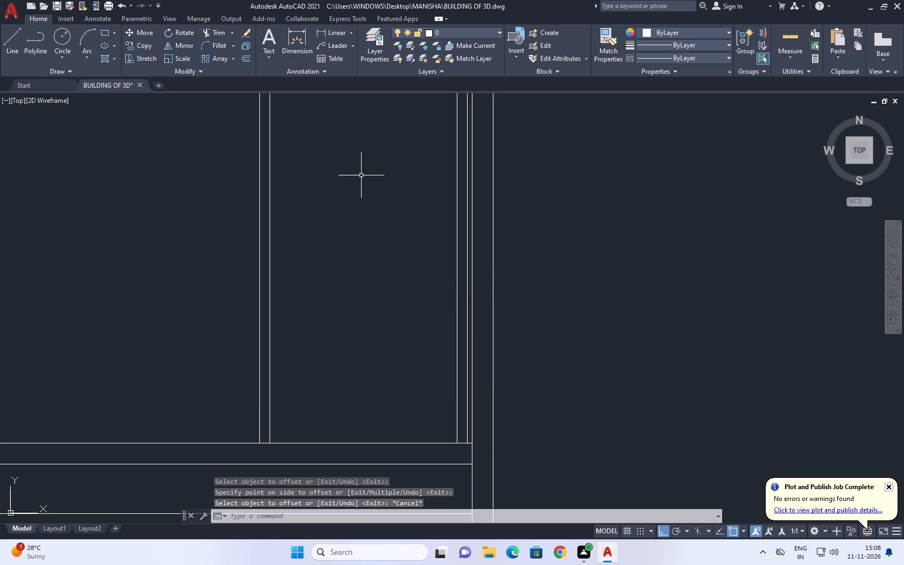
Trim the overlapping ends of the inner frame lines at both top corners of the opening.
{"action": "middle_click_drag", "start_coordinate": [334, 218], "coordinate": [426, 298]}
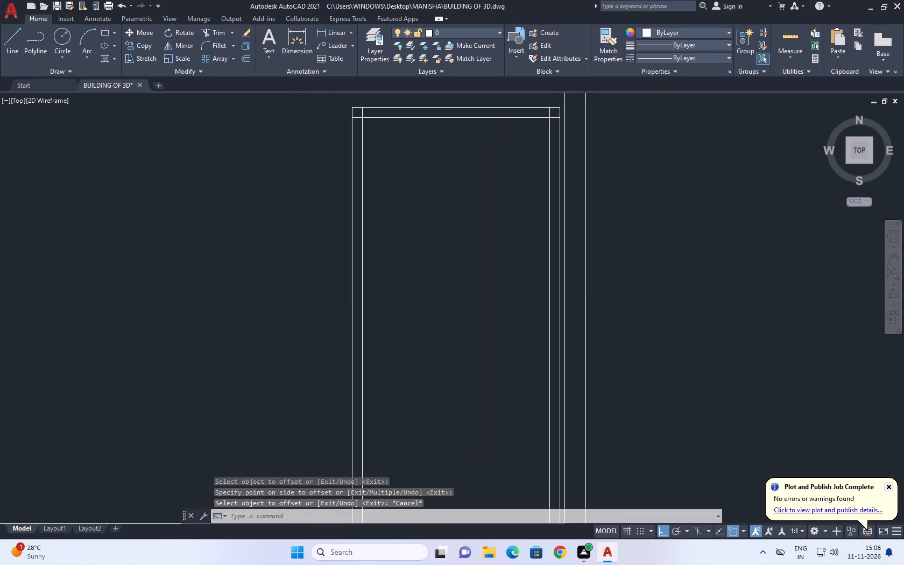
{"action": "middle_click_drag", "start_coordinate": [495, 168], "coordinate": [465, 266]}
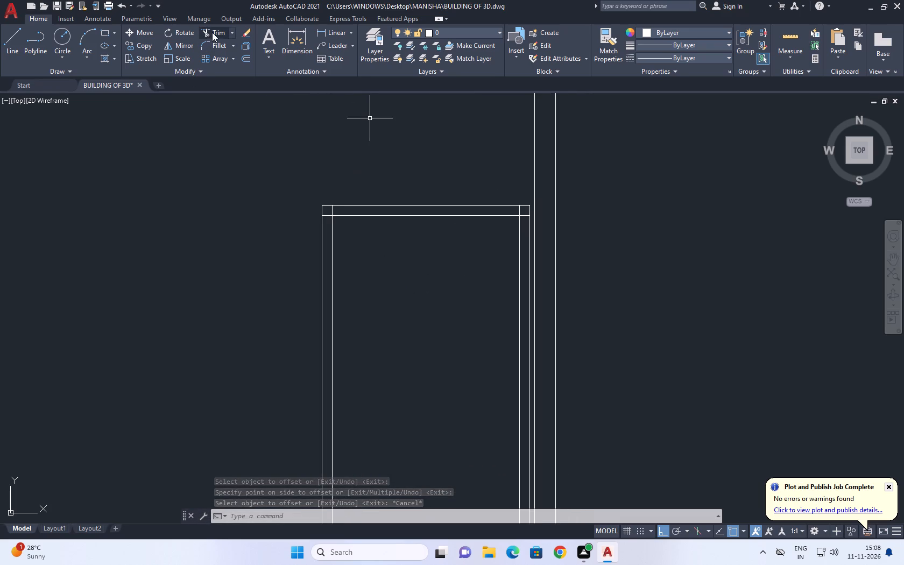
{"action": "left_click", "coordinate": [214, 32]}
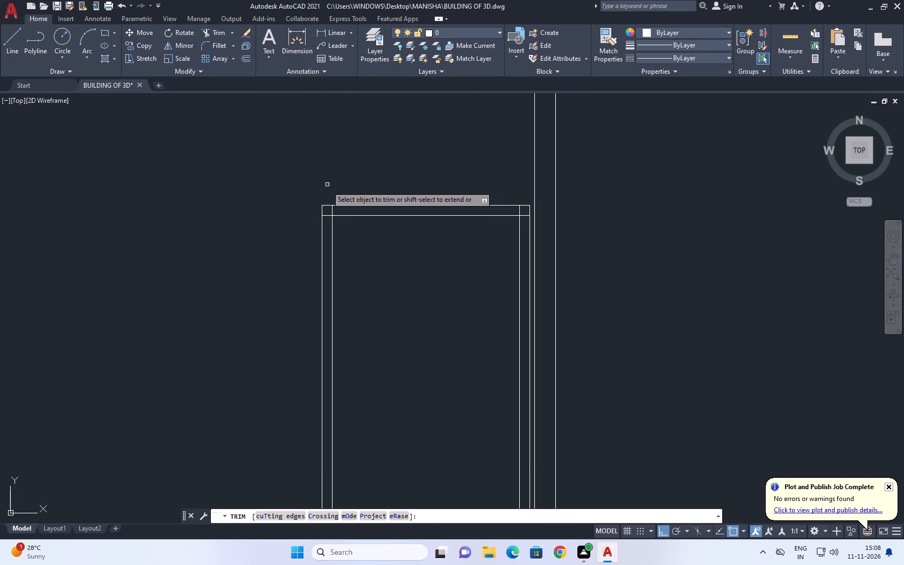
{"action": "scroll", "coordinate": [341, 213], "scroll_direction": "up", "scroll_amount": 6}
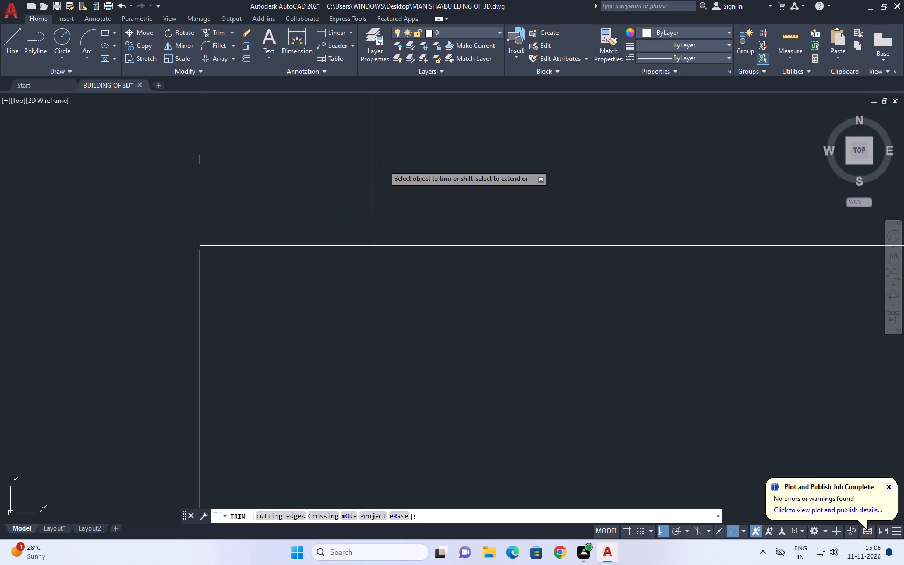
{"action": "left_click", "coordinate": [383, 165]}
{"action": "left_click_drag", "start_coordinate": [272, 266], "coordinate": [269, 274]}
{"action": "scroll", "coordinate": [256, 209], "scroll_direction": "down", "scroll_amount": 5}
{"action": "scroll", "coordinate": [574, 211], "scroll_direction": "up", "scroll_amount": 3}
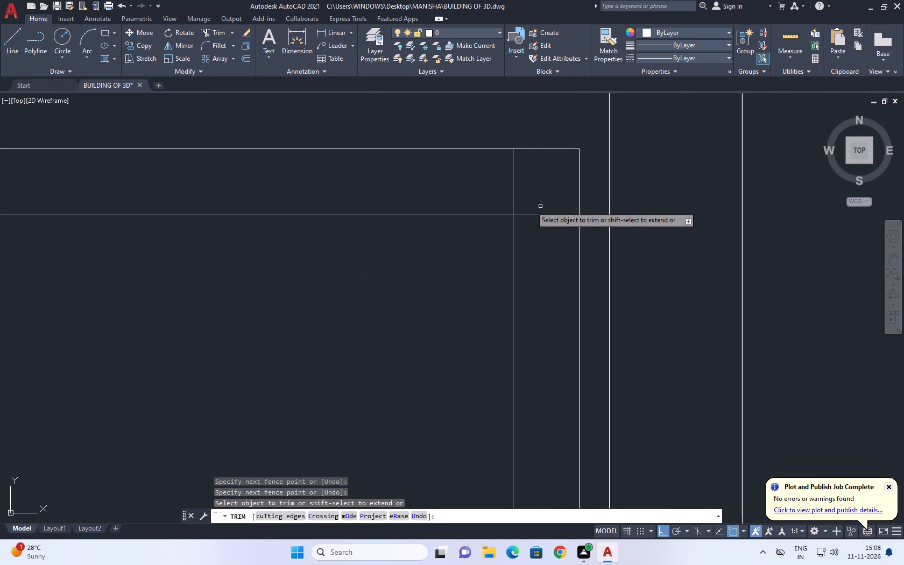
{"action": "scroll", "coordinate": [527, 206], "scroll_direction": "up", "scroll_amount": 2}
{"action": "left_click_drag", "start_coordinate": [488, 150], "coordinate": [525, 178]}
{"action": "left_click_drag", "start_coordinate": [595, 263], "coordinate": [604, 278]}
{"action": "right_click", "coordinate": [577, 204]}
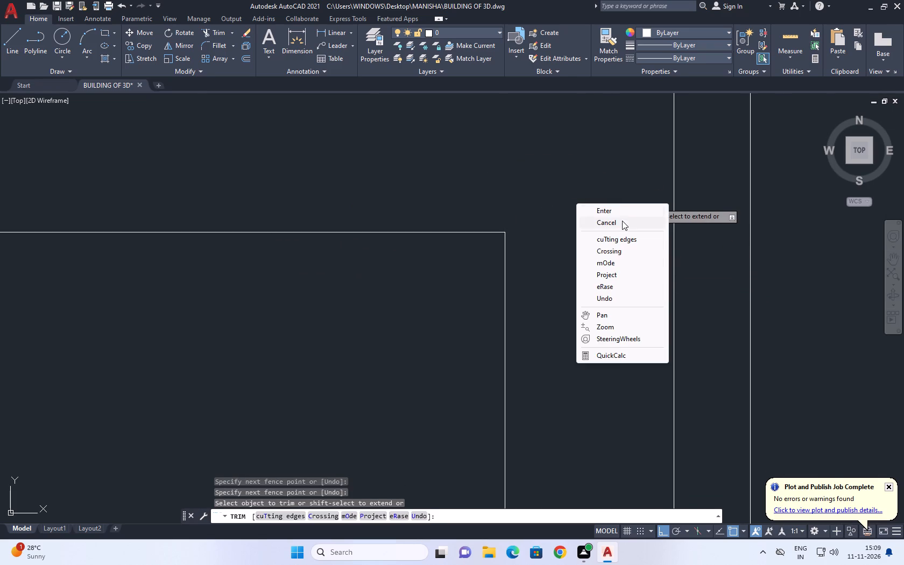
{"action": "left_click", "coordinate": [622, 221]}
Draw a small circle as a door knob inside the frame, beside the left jamb at about mid-height.
{"action": "scroll", "coordinate": [525, 222], "scroll_direction": "down", "scroll_amount": 4}
{"action": "middle_click_drag", "start_coordinate": [655, 232], "coordinate": [573, 253]}
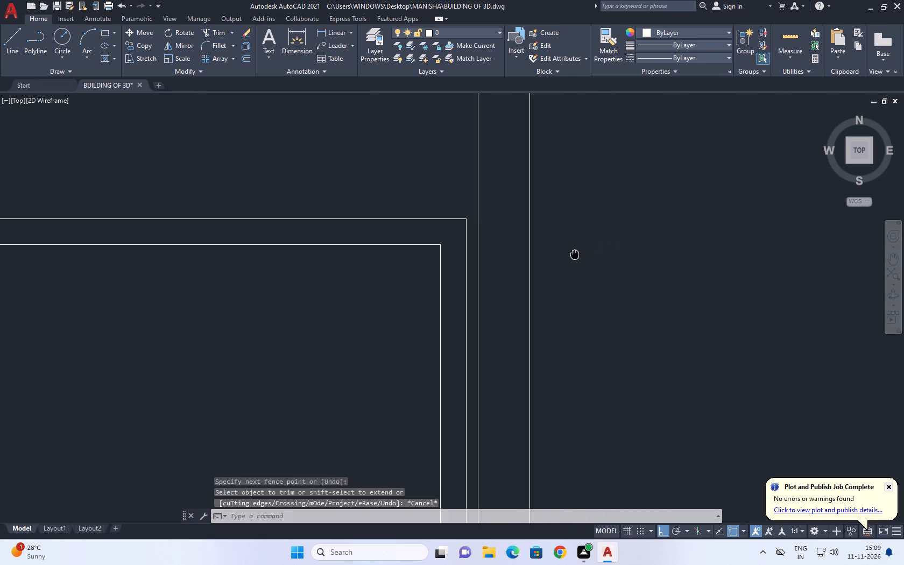
{"action": "middle_click_drag", "start_coordinate": [573, 253], "coordinate": [490, 257]}
{"action": "scroll", "coordinate": [487, 253], "scroll_direction": "down", "scroll_amount": 3}
{"action": "middle_click", "coordinate": [502, 238]}
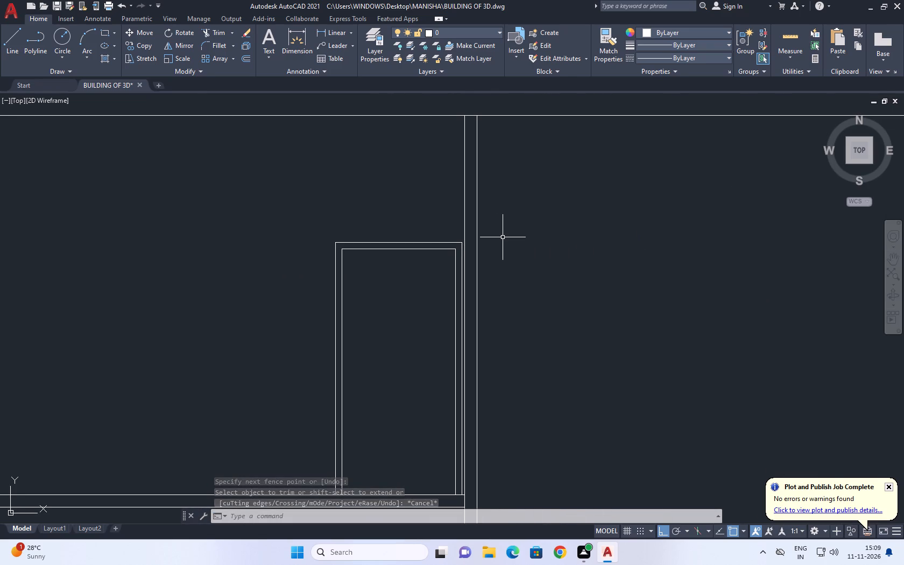
{"action": "scroll", "coordinate": [502, 236], "scroll_direction": "up", "scroll_amount": 1}
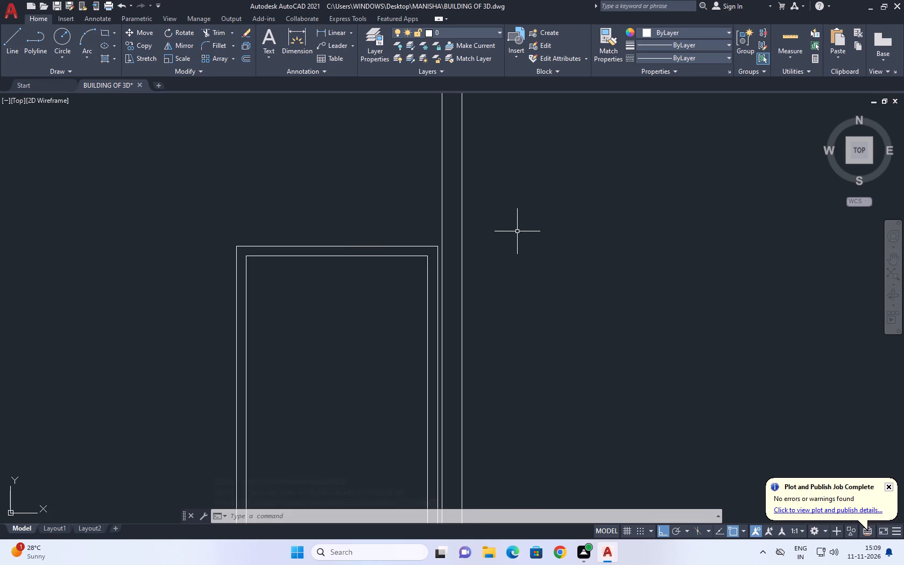
{"action": "key", "text": "c"}
{"action": "key", "text": "space"}
{"action": "scroll", "coordinate": [503, 260], "scroll_direction": "down", "scroll_amount": 5}
{"action": "scroll", "coordinate": [474, 286], "scroll_direction": "up", "scroll_amount": 6}
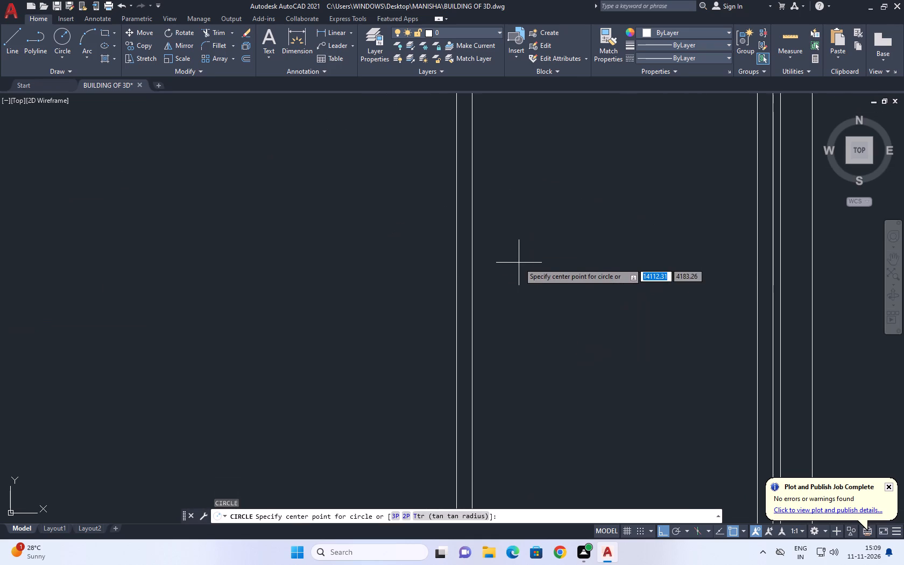
{"action": "left_click", "coordinate": [493, 300]}
{"action": "left_click", "coordinate": [496, 291]}
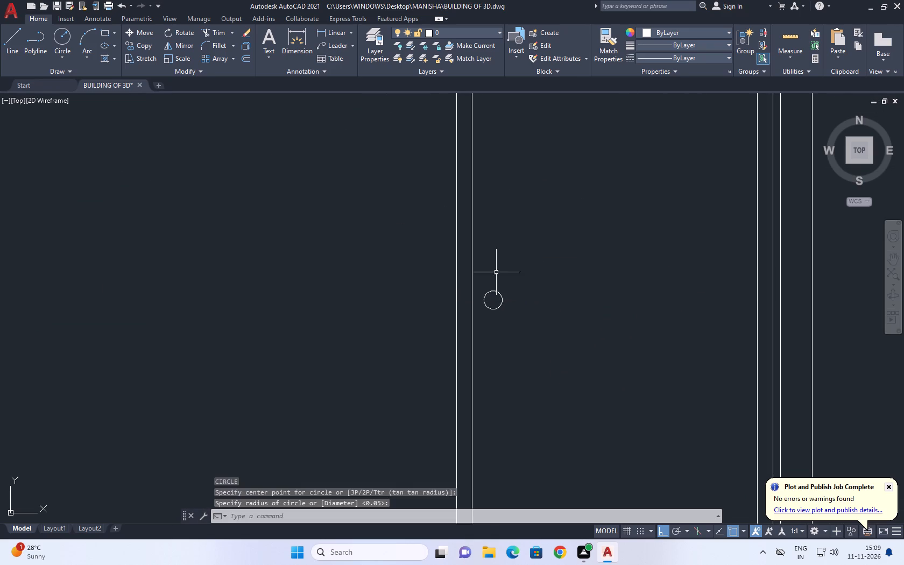
Save the drawing as BUILDING OF 3D in AutoCAD 2018 format, replacing the existing file.
{"action": "scroll", "coordinate": [497, 267], "scroll_direction": "down", "scroll_amount": 4}
{"action": "middle_click_drag", "start_coordinate": [573, 250], "coordinate": [484, 257]}
{"action": "scroll", "coordinate": [484, 257], "scroll_direction": "up", "scroll_amount": 1}
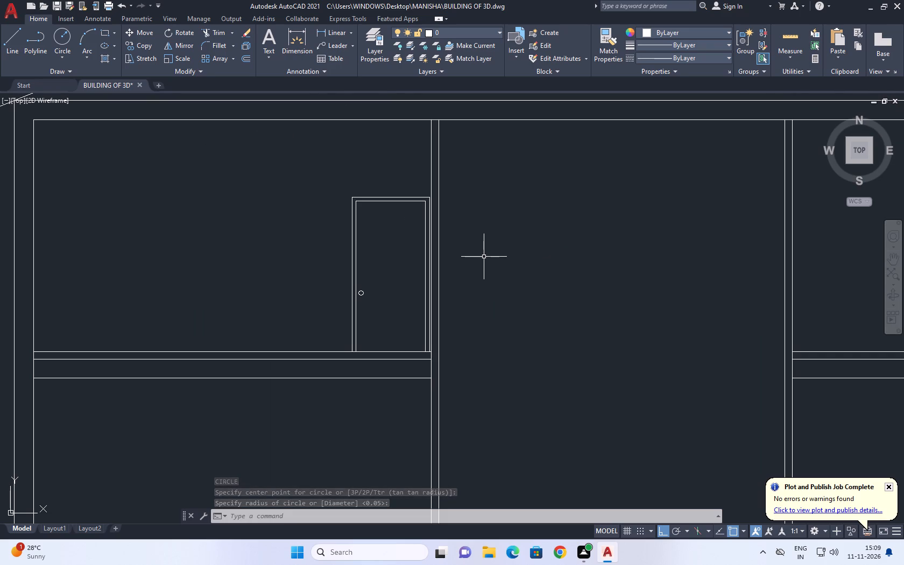
{"action": "scroll", "coordinate": [484, 257], "scroll_direction": "down", "scroll_amount": 3}
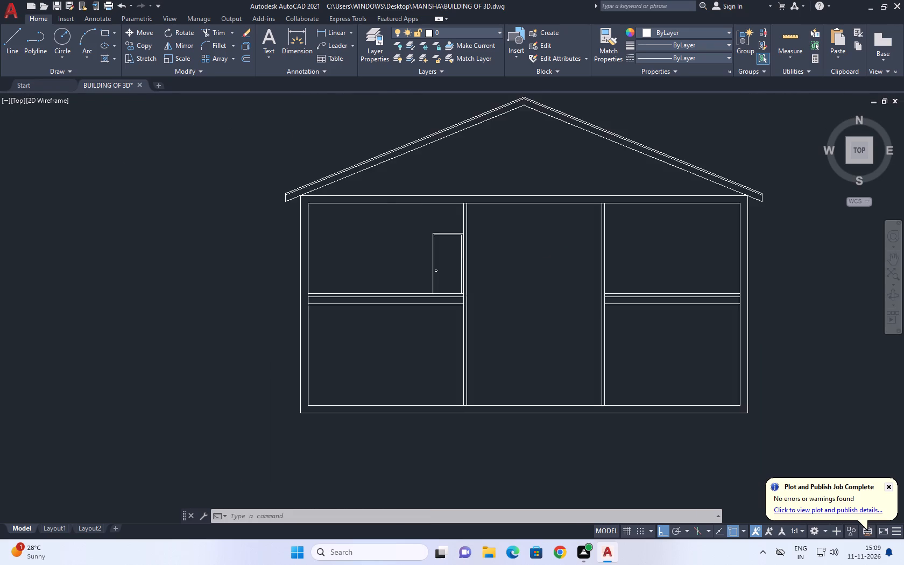
{"action": "scroll", "coordinate": [536, 248], "scroll_direction": "up", "scroll_amount": 1}
{"action": "middle_click_drag", "start_coordinate": [523, 203], "coordinate": [520, 189]}
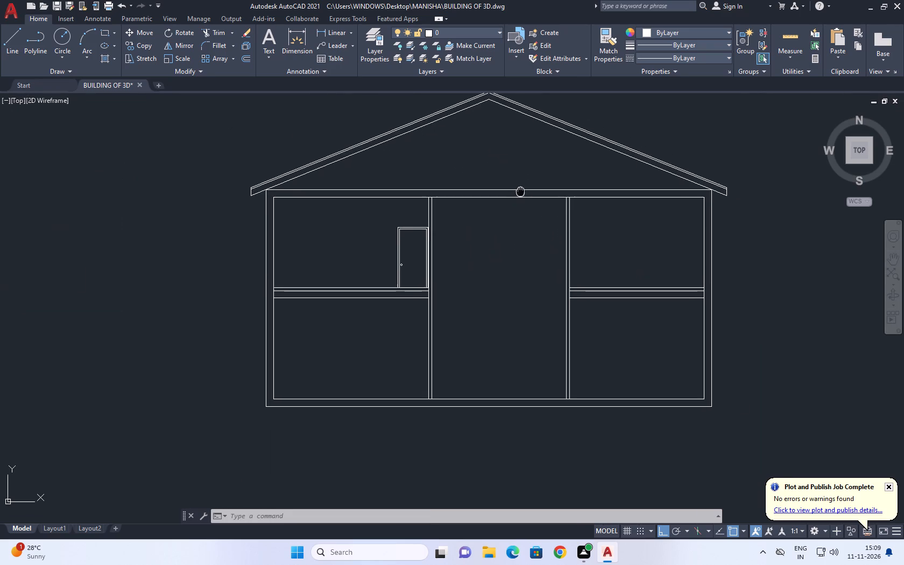
{"action": "middle_click_drag", "start_coordinate": [520, 189], "coordinate": [519, 178]}
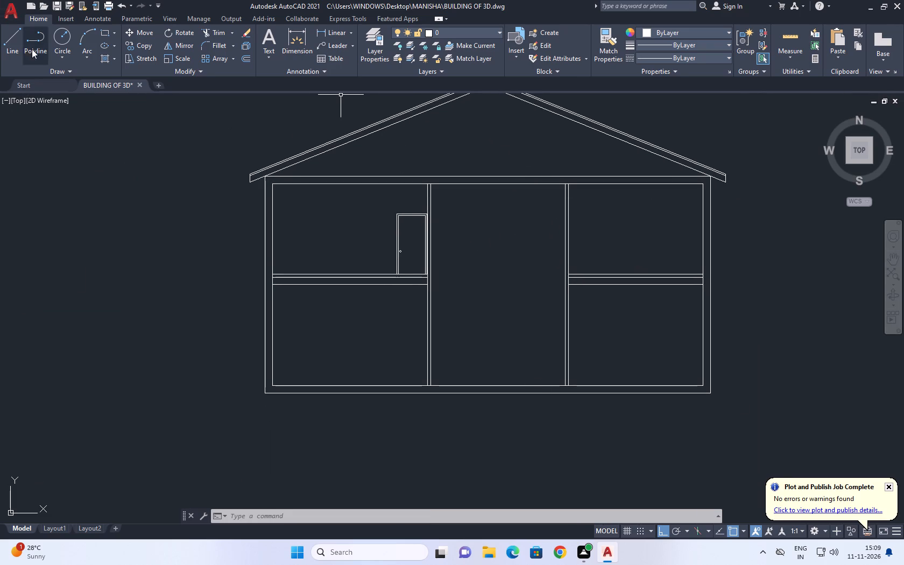
{"action": "left_click", "coordinate": [12, 10]}
{"action": "left_click", "coordinate": [37, 134]}
{"action": "left_click", "coordinate": [587, 377]}
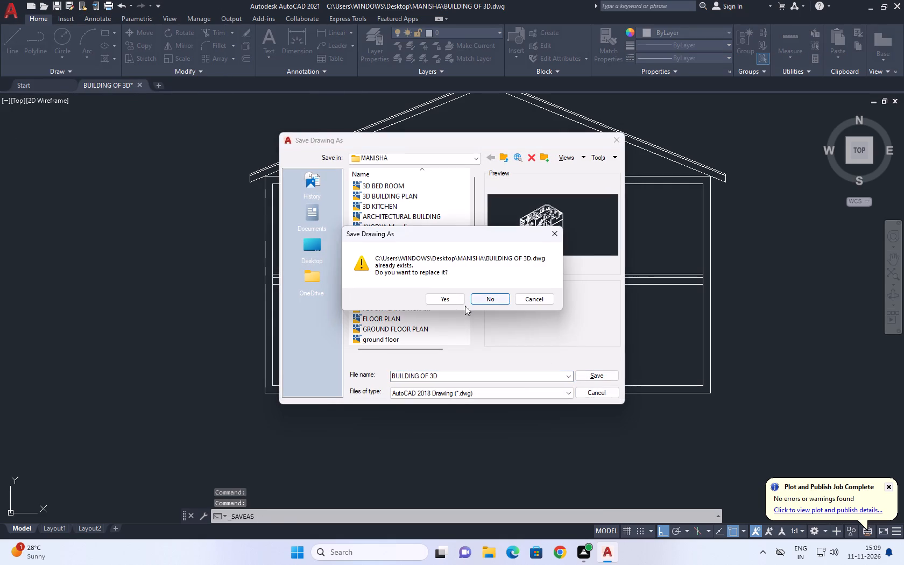
{"action": "left_click", "coordinate": [449, 299]}
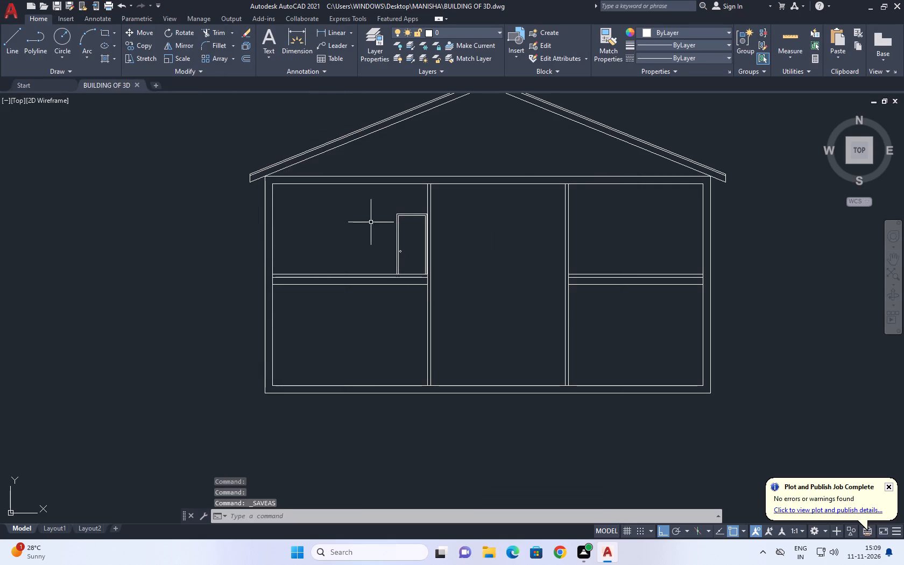
Copy the framed door with its knob from the upper left bay's rail-divider corner to the matching floor corner of the lower left bay.
{"action": "scroll", "coordinate": [380, 209], "scroll_direction": "up", "scroll_amount": 1}
{"action": "left_click", "coordinate": [391, 193]}
{"action": "left_click", "coordinate": [475, 327]}
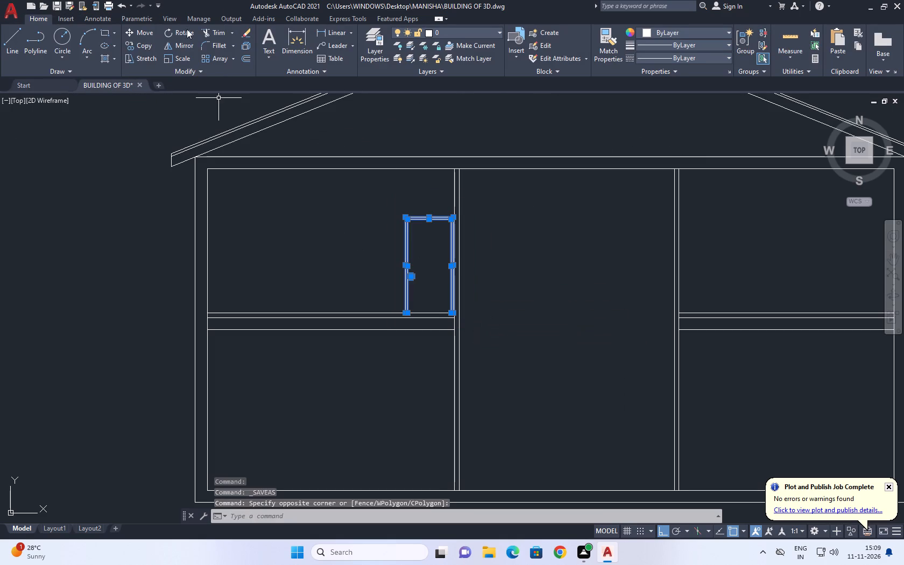
{"action": "left_click", "coordinate": [140, 49]}
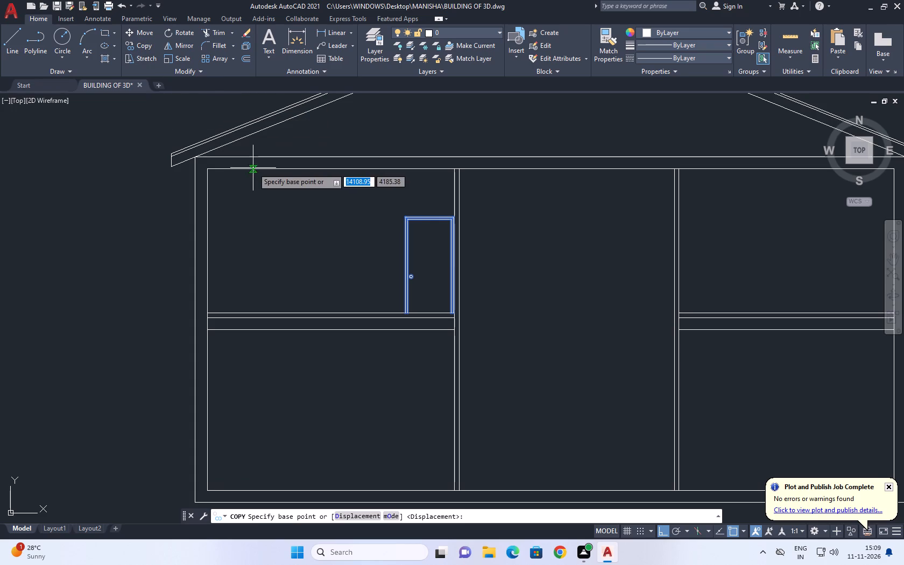
{"action": "scroll", "coordinate": [239, 132], "scroll_direction": "up", "scroll_amount": 1}
{"action": "middle_click_drag", "start_coordinate": [555, 363], "coordinate": [502, 276]}
{"action": "scroll", "coordinate": [519, 330], "scroll_direction": "up", "scroll_amount": 1}
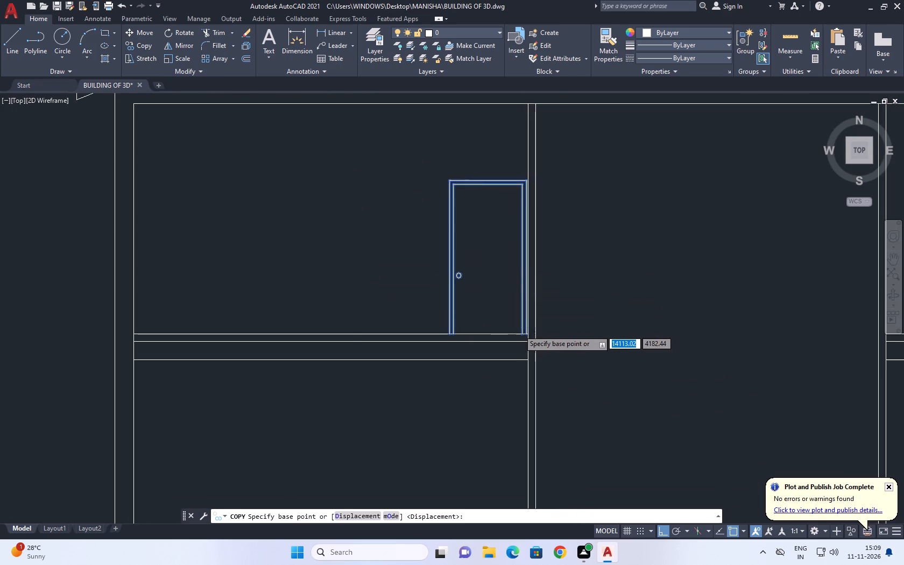
{"action": "scroll", "coordinate": [519, 330], "scroll_direction": "up", "scroll_amount": 2}
{"action": "left_click", "coordinate": [551, 343]}
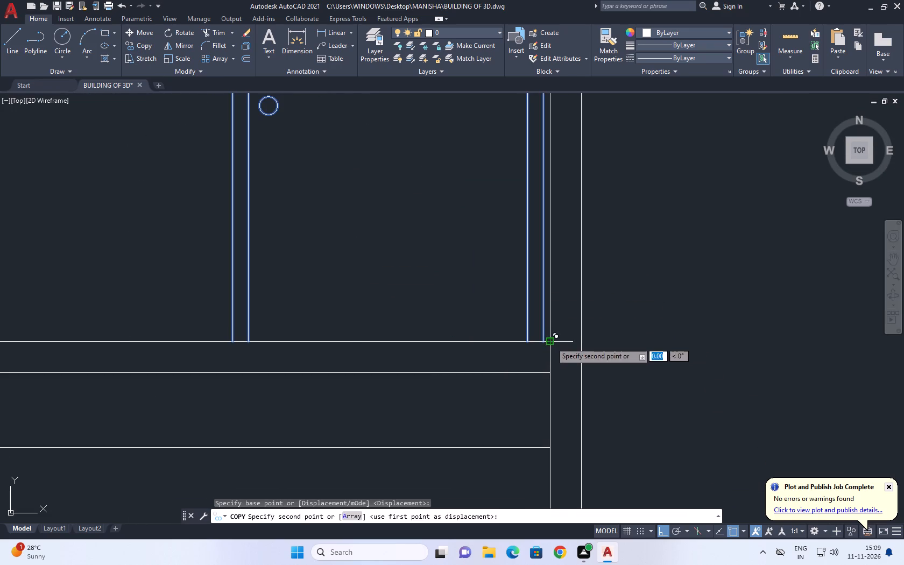
{"action": "scroll", "coordinate": [539, 259], "scroll_direction": "down", "scroll_amount": 5}
{"action": "scroll", "coordinate": [539, 377], "scroll_direction": "up", "scroll_amount": 2}
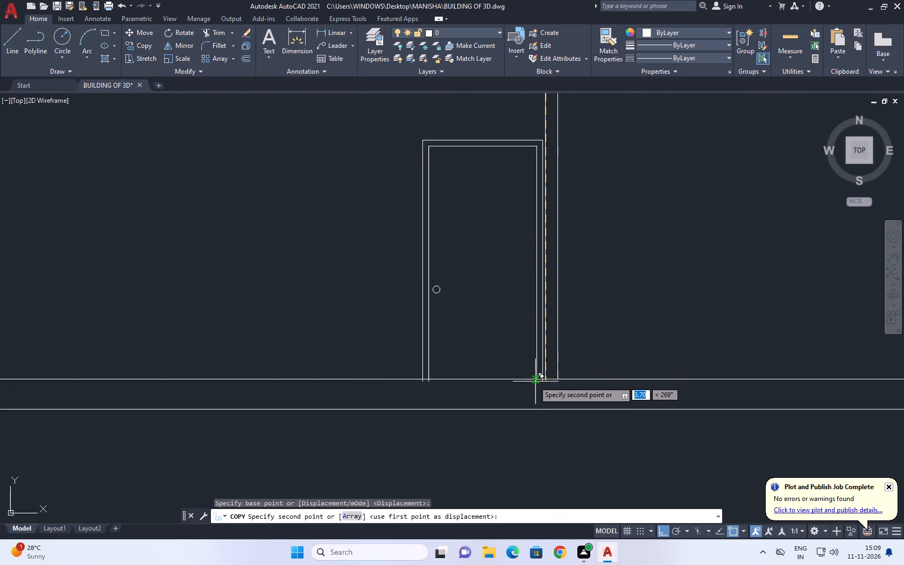
{"action": "scroll", "coordinate": [534, 381], "scroll_direction": "up", "scroll_amount": 2}
{"action": "left_click", "coordinate": [552, 379]}
{"action": "right_click_drag", "start_coordinate": [496, 299], "coordinate": [491, 297]}
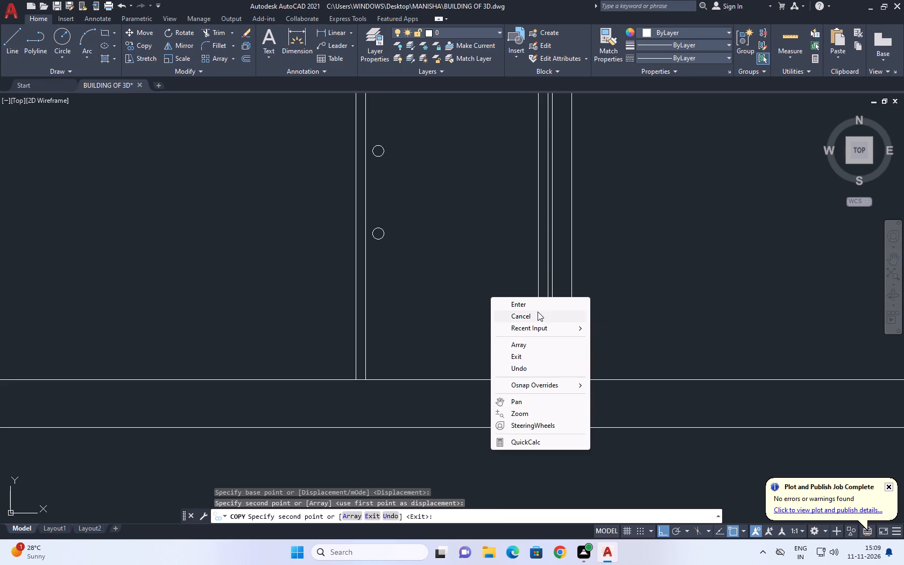
{"action": "left_click", "coordinate": [541, 316]}
Draw a vertical line in the lower left bay from the rail's underside down past the floor line, beside the door.
{"action": "scroll", "coordinate": [476, 296], "scroll_direction": "down", "scroll_amount": 3}
{"action": "middle_click_drag", "start_coordinate": [558, 251], "coordinate": [538, 274]}
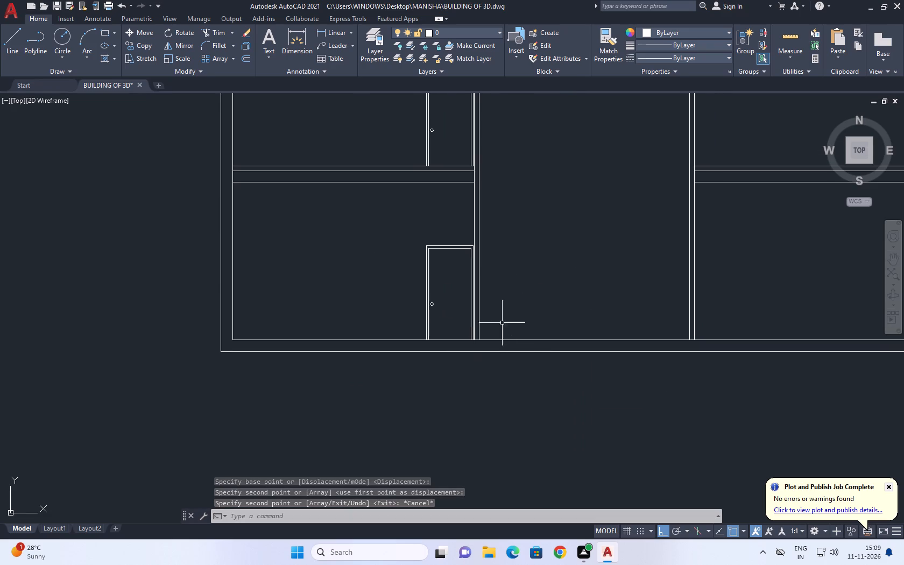
{"action": "middle_click_drag", "start_coordinate": [456, 244], "coordinate": [461, 253]}
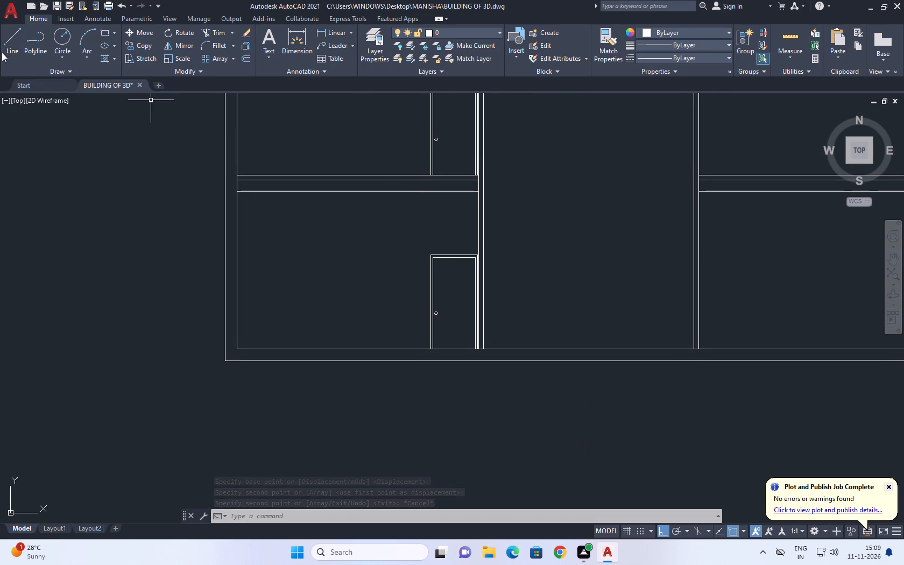
{"action": "left_click", "coordinate": [2, 52]}
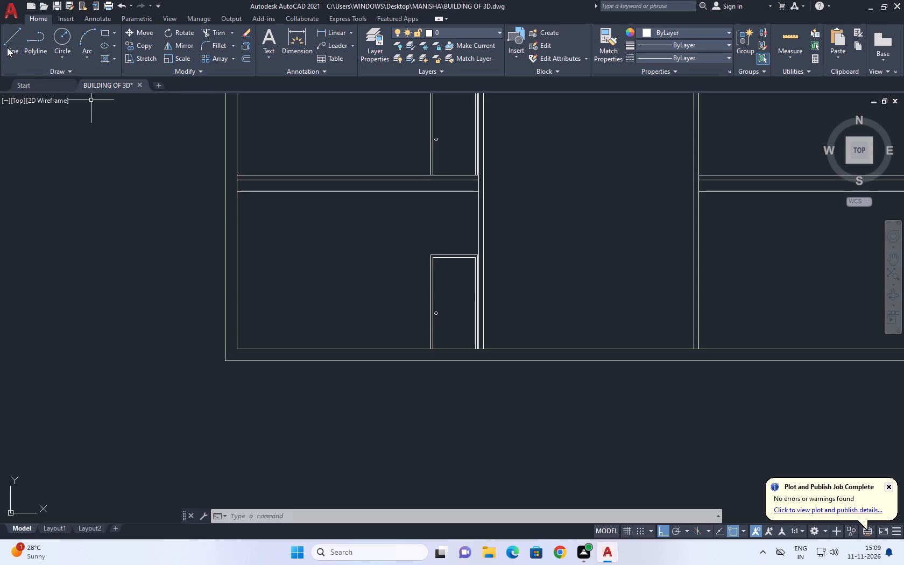
{"action": "left_click", "coordinate": [4, 45]}
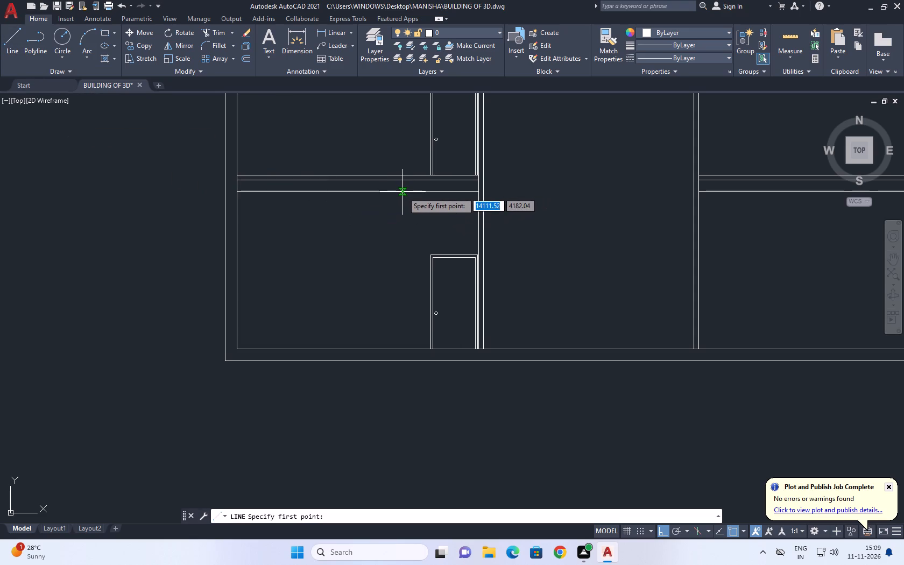
{"action": "left_click", "coordinate": [402, 192]}
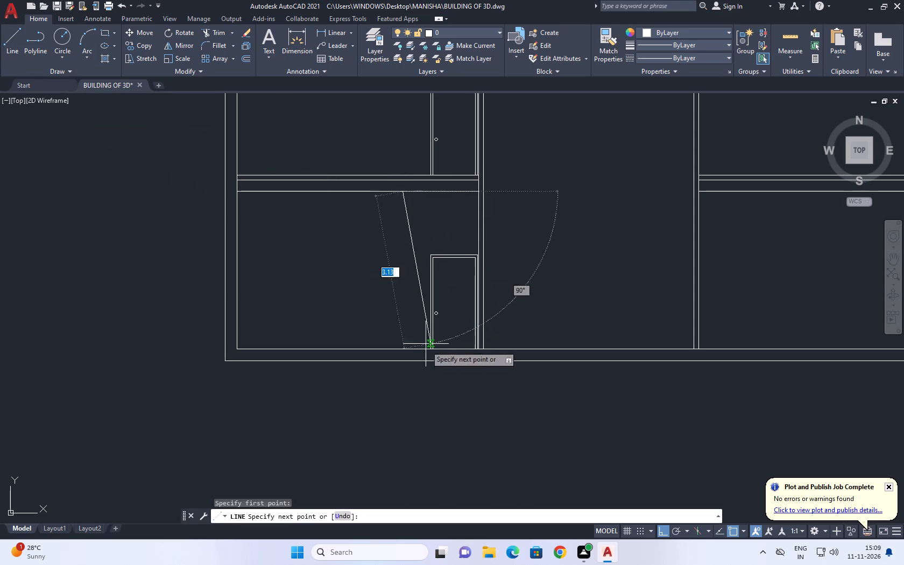
{"action": "scroll", "coordinate": [416, 357], "scroll_direction": "up", "scroll_amount": 3}
{"action": "left_click", "coordinate": [383, 361]}
{"action": "right_click", "coordinate": [388, 266]}
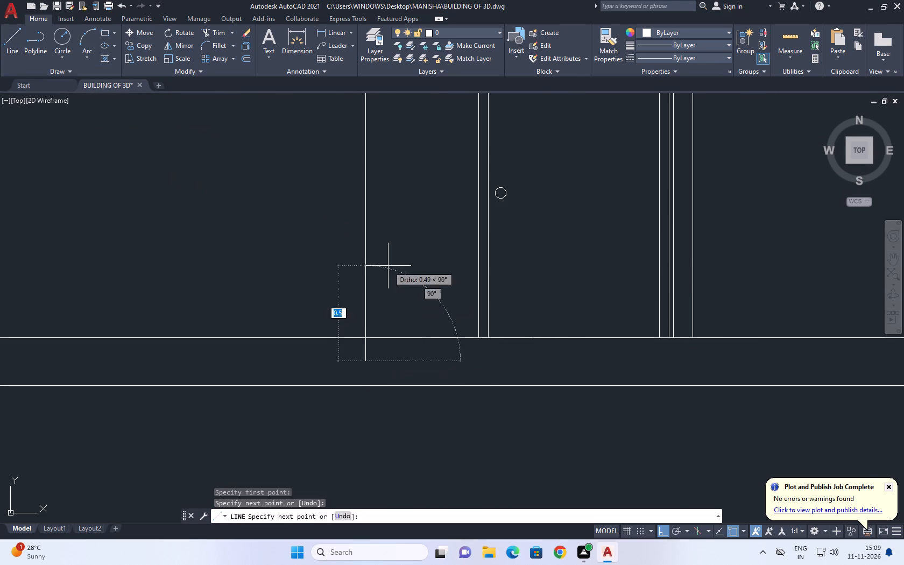
{"action": "left_click_drag", "start_coordinate": [435, 283], "coordinate": [422, 289]}
Trim the end of the new vertical line that extends below the floor line.
{"action": "left_click", "coordinate": [218, 33]}
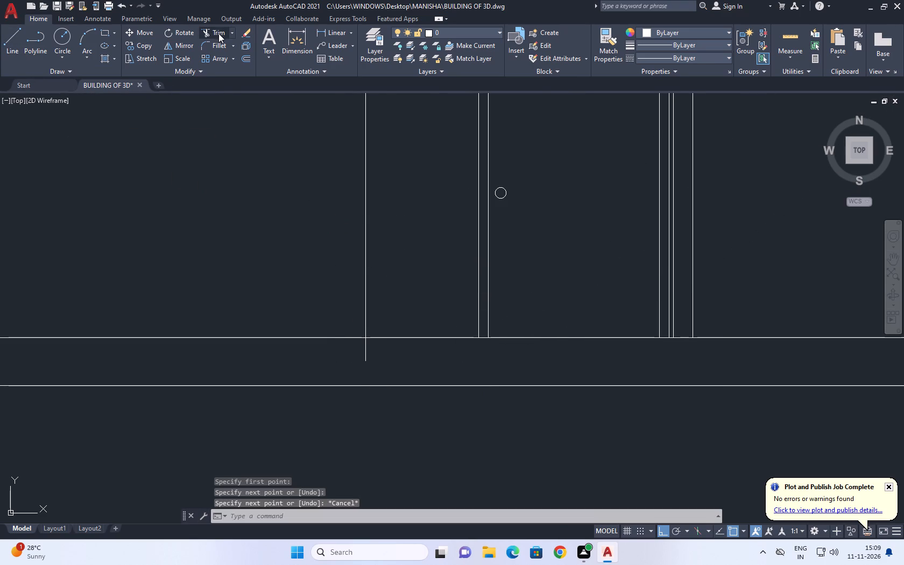
{"action": "left_click", "coordinate": [366, 347]}
{"action": "right_click", "coordinate": [372, 251]}
{"action": "left_click", "coordinate": [422, 264]}
Offset the vertical line 0.05 towards the door, and offset the resulting line by the same distance again.
{"action": "scroll", "coordinate": [395, 276], "scroll_direction": "down", "scroll_amount": 1}
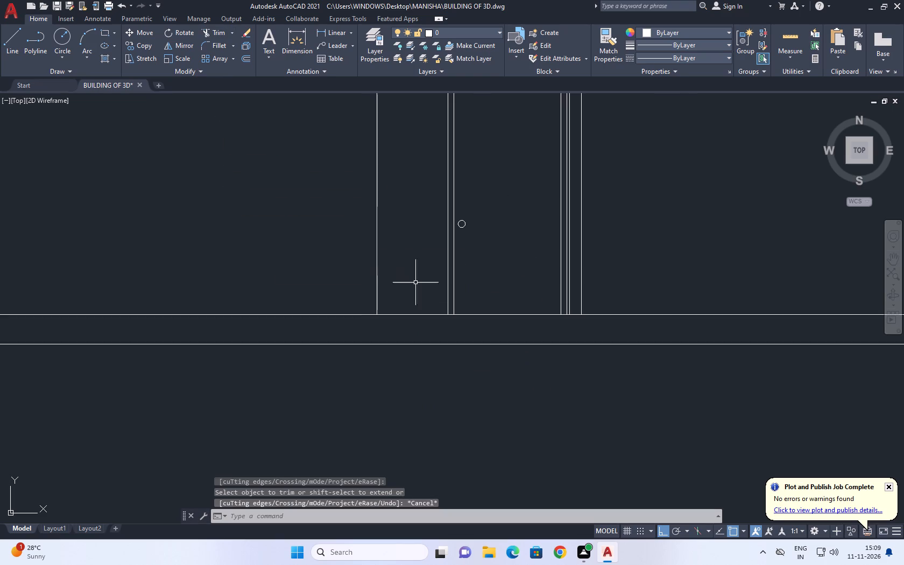
{"action": "middle_click_drag", "start_coordinate": [416, 265], "coordinate": [439, 342]}
{"action": "middle_click_drag", "start_coordinate": [389, 216], "coordinate": [409, 295]}
{"action": "left_click_drag", "start_coordinate": [457, 207], "coordinate": [425, 215]}
{"action": "left_click", "coordinate": [400, 210]}
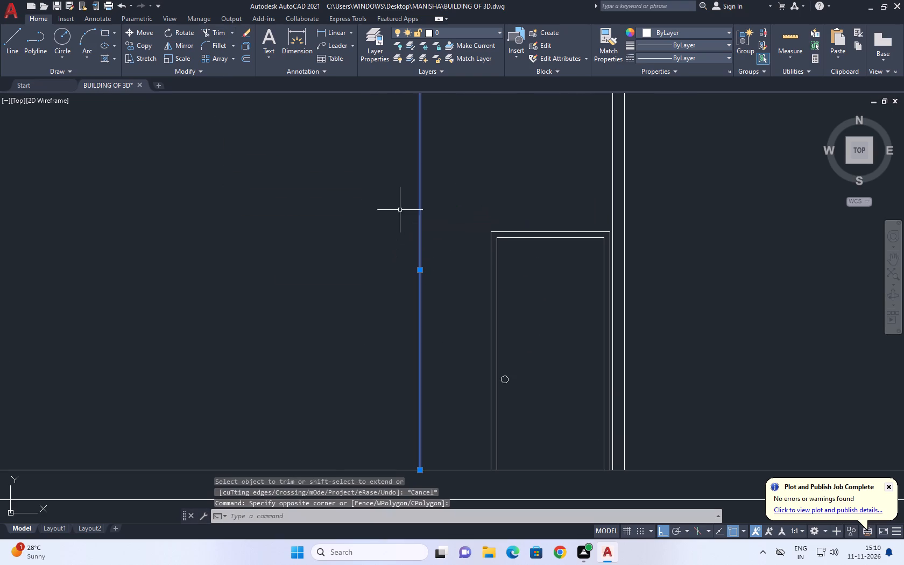
{"action": "scroll", "coordinate": [461, 218], "scroll_direction": "down", "scroll_amount": 2}
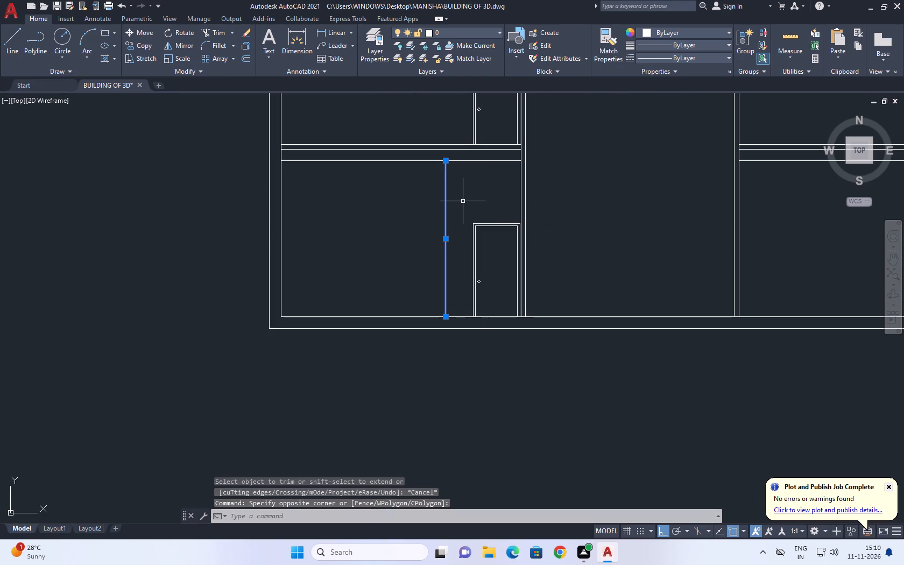
{"action": "type", "text": "O"}
{"action": "key", "text": "space"}
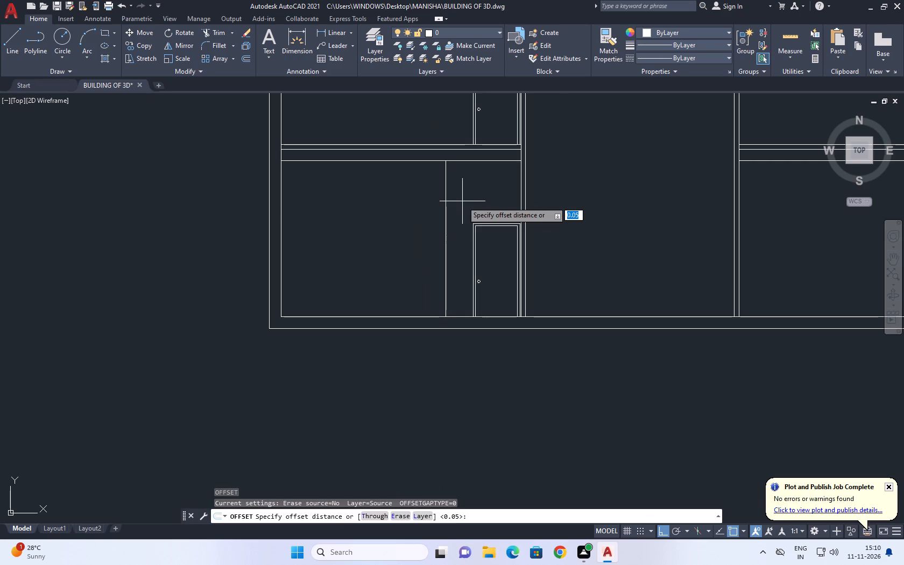
{"action": "key", "text": "Return"}
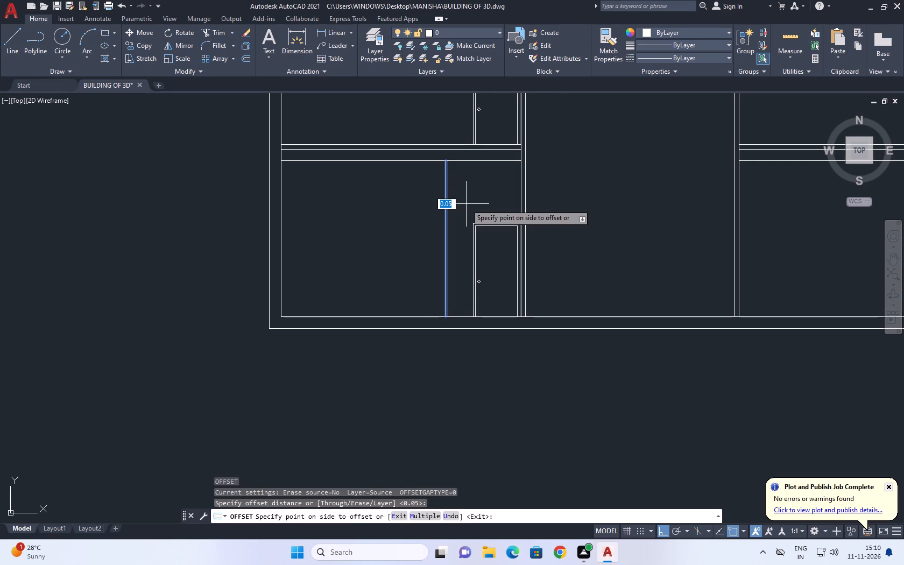
{"action": "left_click", "coordinate": [514, 195]}
{"action": "scroll", "coordinate": [452, 181], "scroll_direction": "up", "scroll_amount": 2}
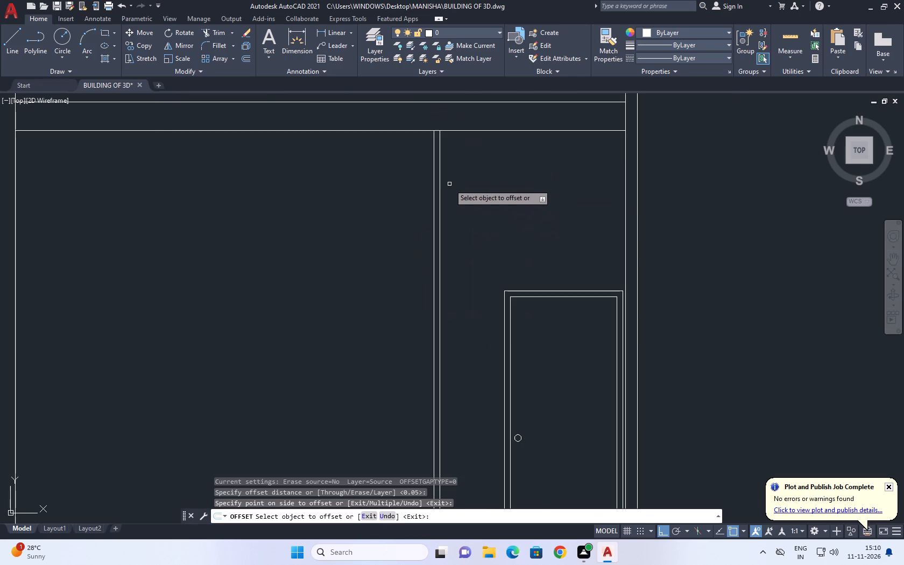
{"action": "left_click", "coordinate": [438, 190]}
{"action": "left_click", "coordinate": [473, 188]}
{"action": "right_click", "coordinate": [477, 173]}
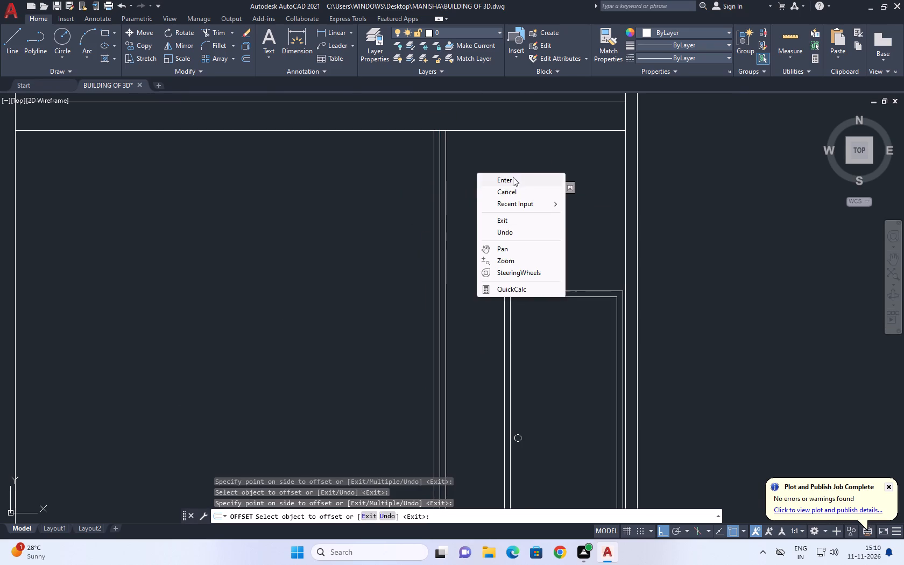
{"action": "left_click", "coordinate": [520, 187]}
Erase the middle of the three vertical lines, leaving a two-line partition.
{"action": "scroll", "coordinate": [433, 203], "scroll_direction": "up", "scroll_amount": 2}
{"action": "left_click_drag", "start_coordinate": [452, 209], "coordinate": [444, 210]}
{"action": "left_click_drag", "start_coordinate": [441, 211], "coordinate": [442, 218]}
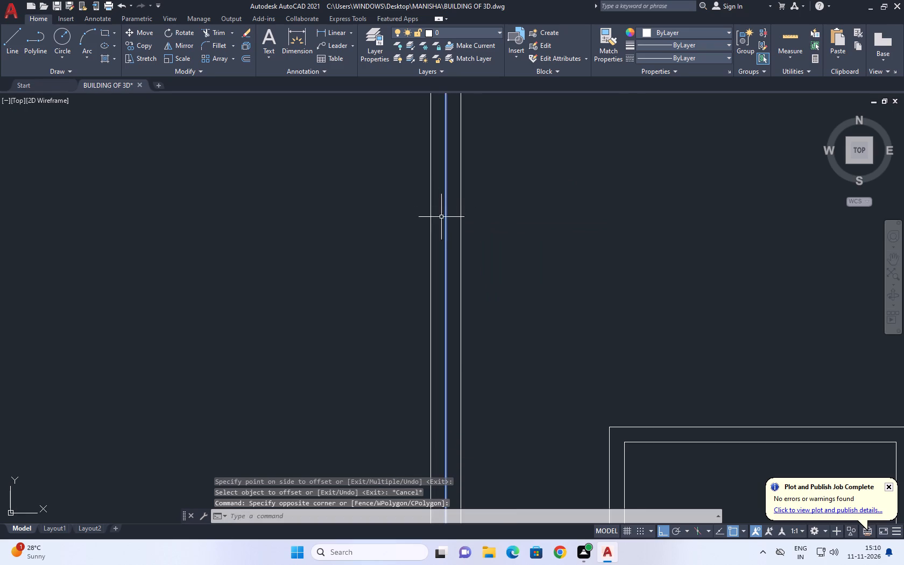
{"action": "left_click_drag", "start_coordinate": [442, 218], "coordinate": [446, 220]}
{"action": "right_click_drag", "start_coordinate": [572, 202], "coordinate": [553, 196]}
{"action": "left_click", "coordinate": [592, 265]}
Move the two partition lines in the lower left bay a short distance horizontally towards the door.
{"action": "scroll", "coordinate": [521, 233], "scroll_direction": "down", "scroll_amount": 4}
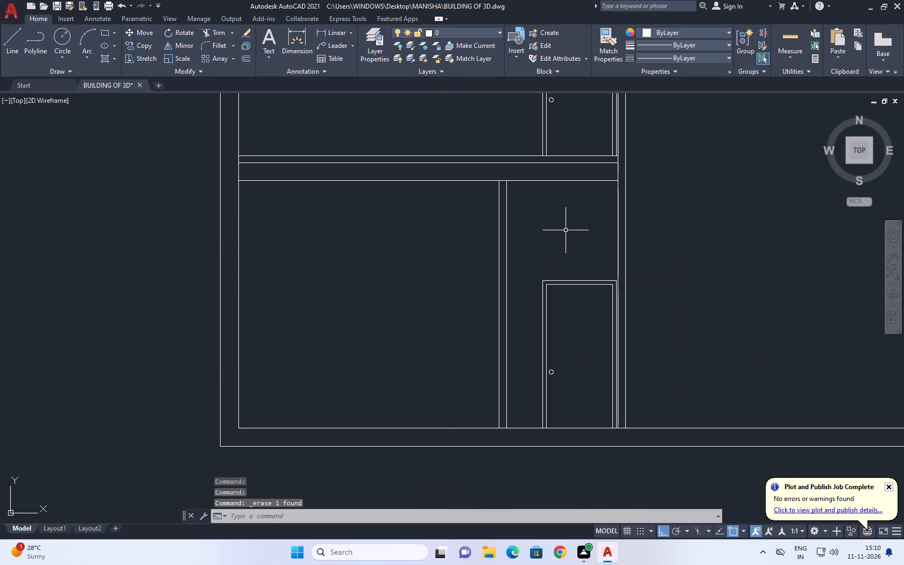
{"action": "left_click", "coordinate": [564, 228]}
{"action": "left_click", "coordinate": [456, 237]}
{"action": "left_click_drag", "start_coordinate": [146, 31], "coordinate": [147, 38]}
{"action": "scroll", "coordinate": [555, 237], "scroll_direction": "up", "scroll_amount": 1}
{"action": "left_click", "coordinate": [534, 235]}
{"action": "left_click", "coordinate": [559, 235]}
Draw a short freestanding vertical line in the centre bay, near mid-width and around rail height.
{"action": "scroll", "coordinate": [519, 226], "scroll_direction": "down", "scroll_amount": 2}
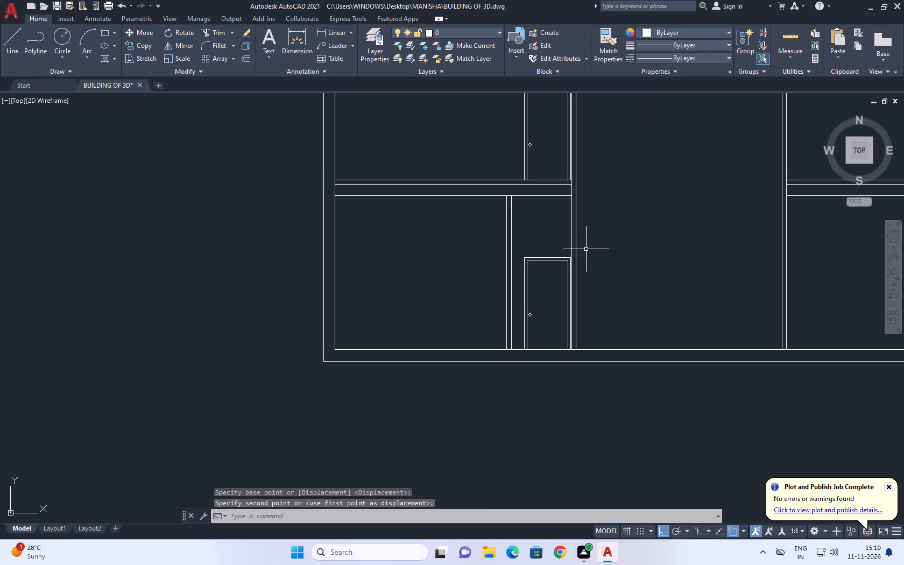
{"action": "middle_click_drag", "start_coordinate": [621, 266], "coordinate": [560, 279]}
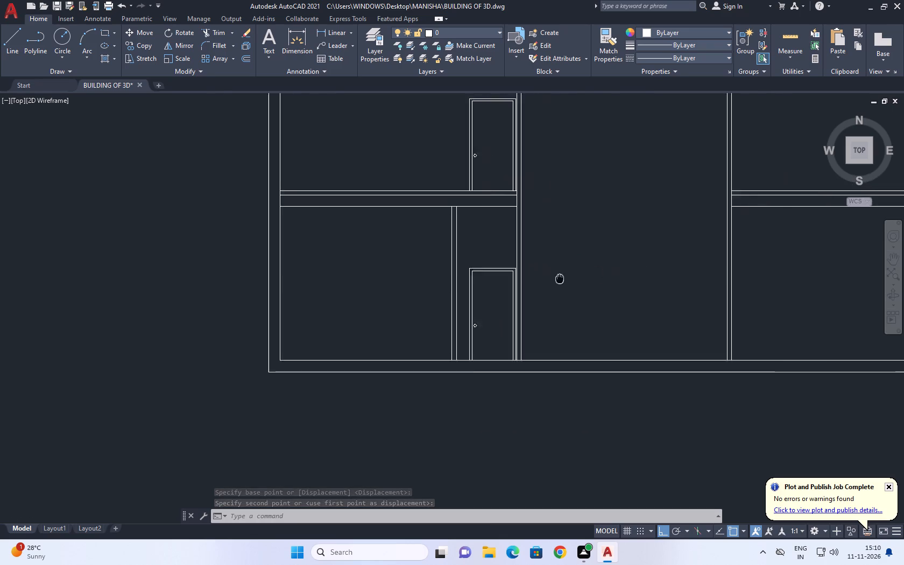
{"action": "middle_click_drag", "start_coordinate": [560, 279], "coordinate": [500, 284]}
{"action": "scroll", "coordinate": [503, 47], "scroll_direction": "down", "scroll_amount": 1}
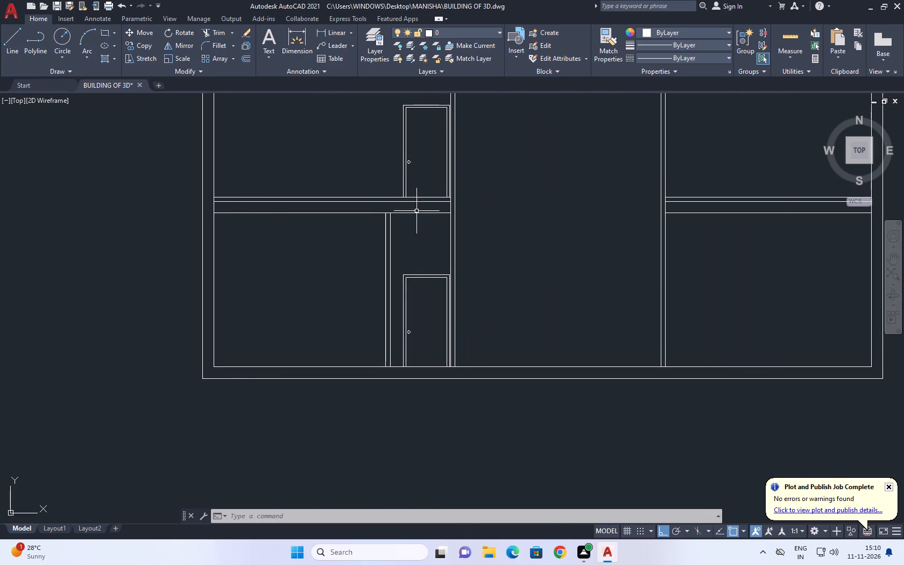
{"action": "middle_click_drag", "start_coordinate": [428, 217], "coordinate": [436, 240]}
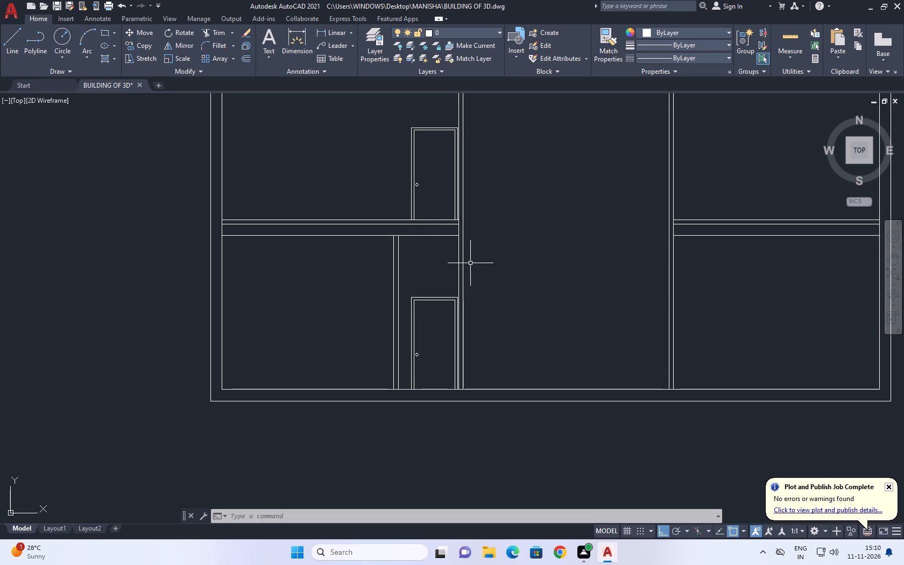
{"action": "scroll", "coordinate": [437, 274], "scroll_direction": "down", "scroll_amount": 2}
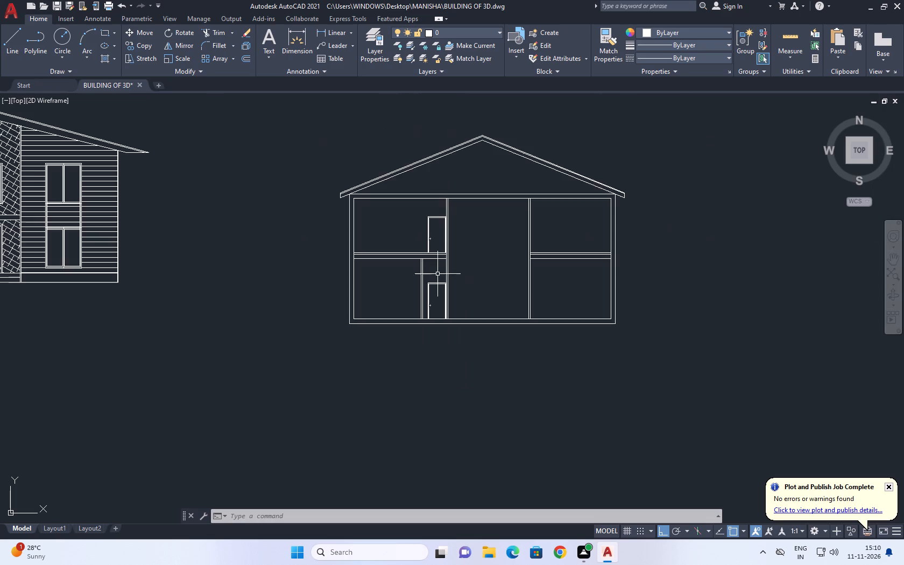
{"action": "middle_click_drag", "start_coordinate": [521, 253], "coordinate": [519, 279]}
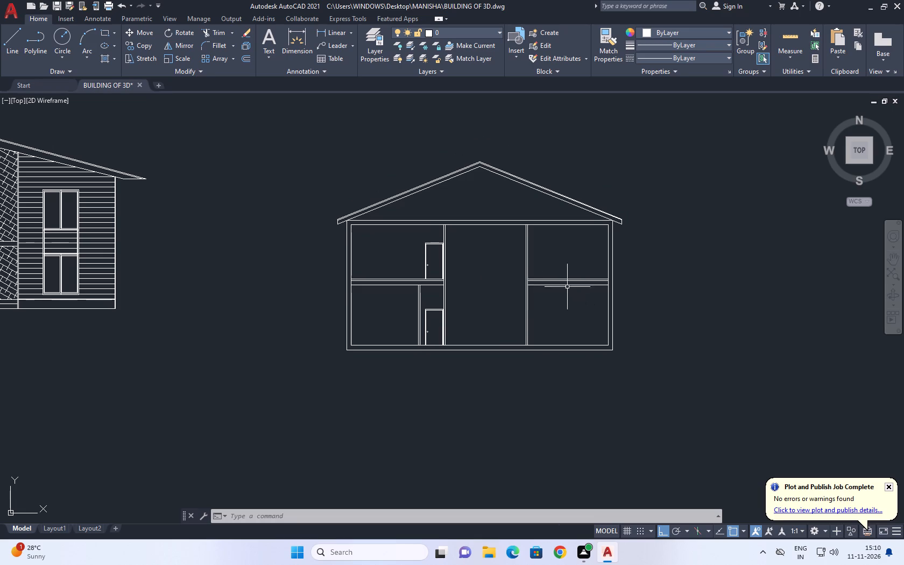
{"action": "scroll", "coordinate": [536, 279], "scroll_direction": "up", "scroll_amount": 1}
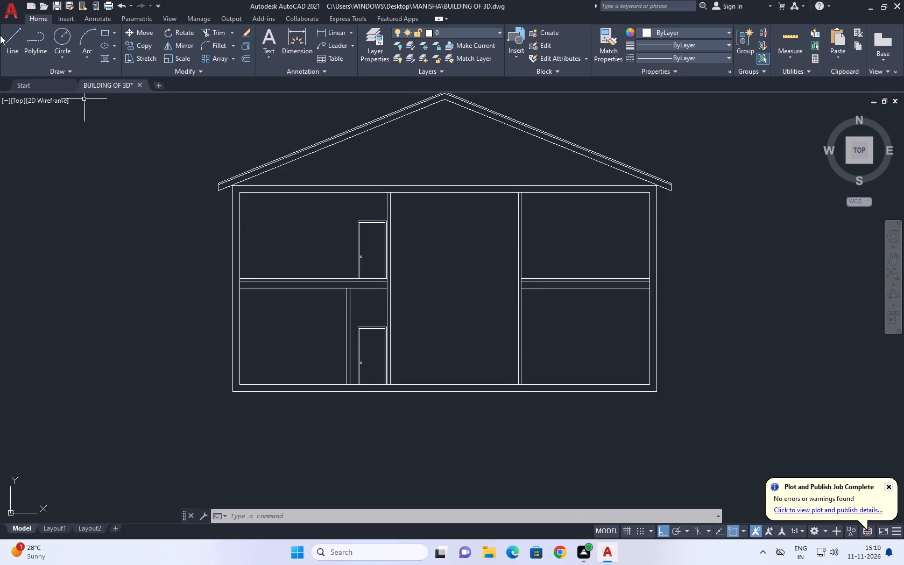
{"action": "left_click", "coordinate": [5, 48]}
{"action": "left_click", "coordinate": [453, 265]}
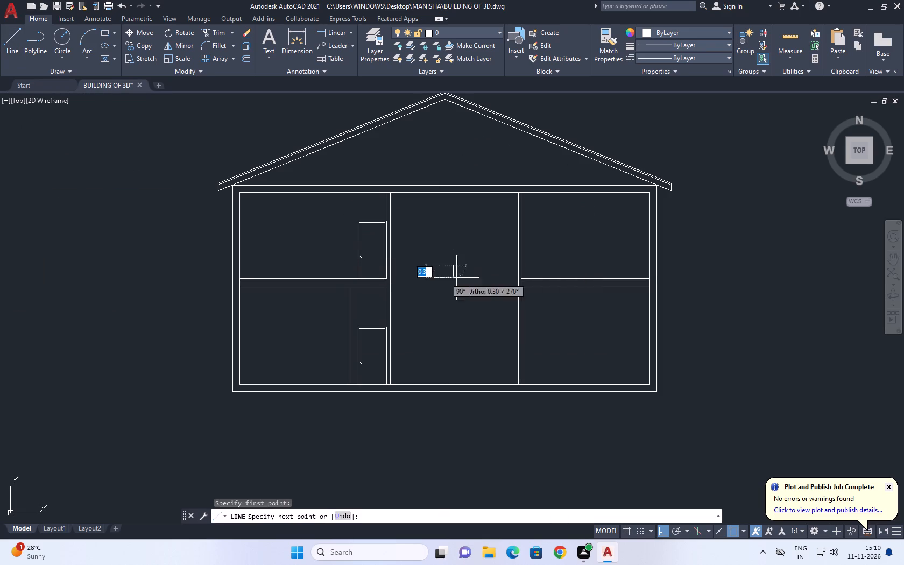
{"action": "left_click", "coordinate": [458, 317]}
{"action": "right_click", "coordinate": [483, 218]}
{"action": "left_click", "coordinate": [521, 235]}
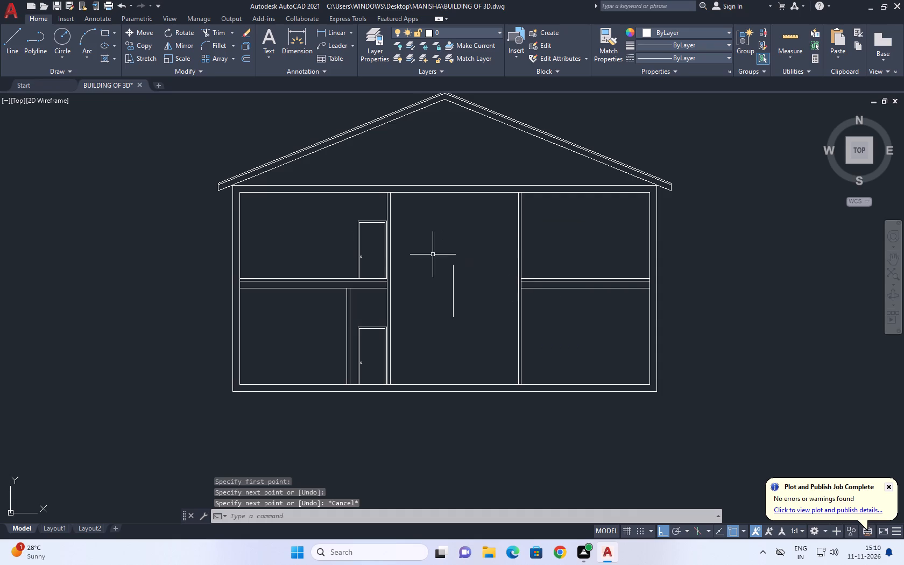
Copy the upper left bay's framed door and knob horizontally into the centre bay, against the inner face of its right divider.
{"action": "scroll", "coordinate": [308, 256], "scroll_direction": "up", "scroll_amount": 1}
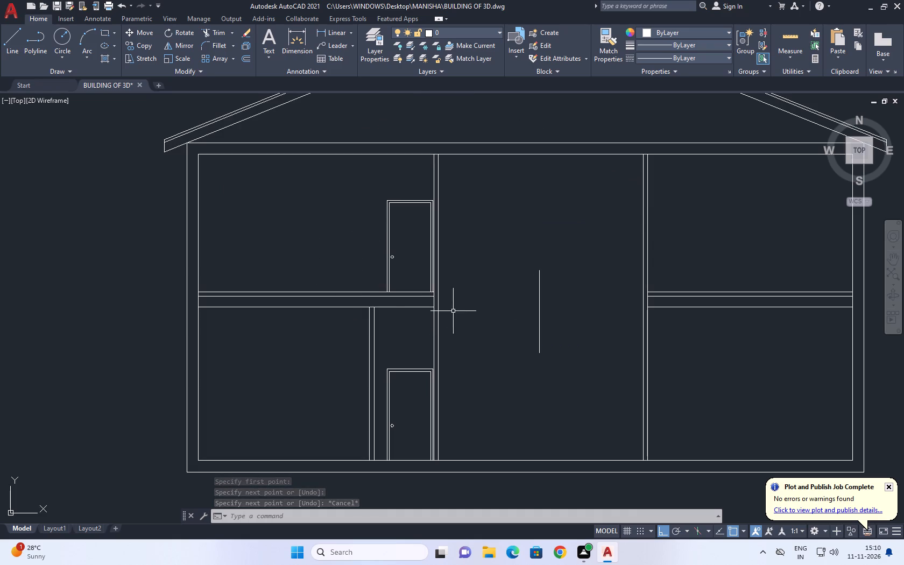
{"action": "left_click", "coordinate": [372, 183]}
{"action": "left_click", "coordinate": [456, 308]}
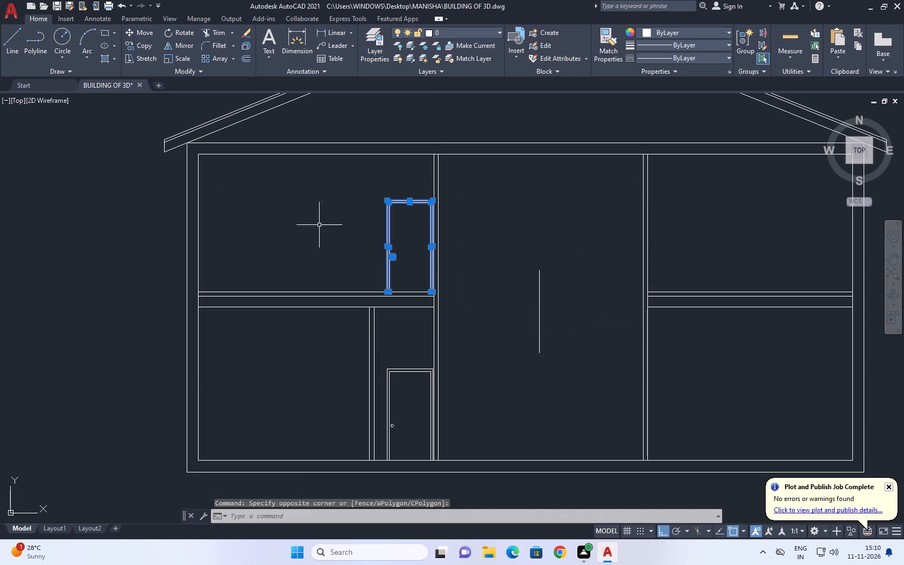
{"action": "left_click", "coordinate": [146, 49]}
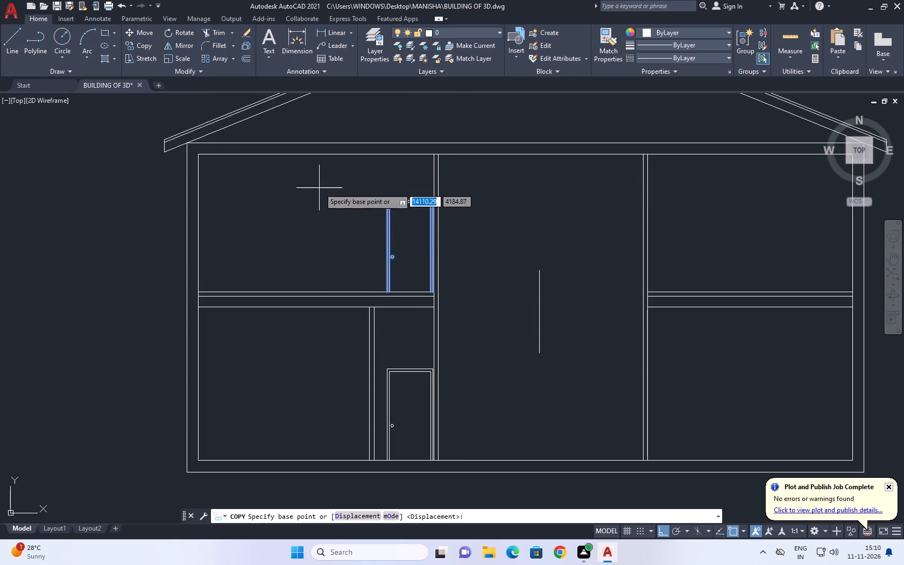
{"action": "scroll", "coordinate": [441, 293], "scroll_direction": "up", "scroll_amount": 2}
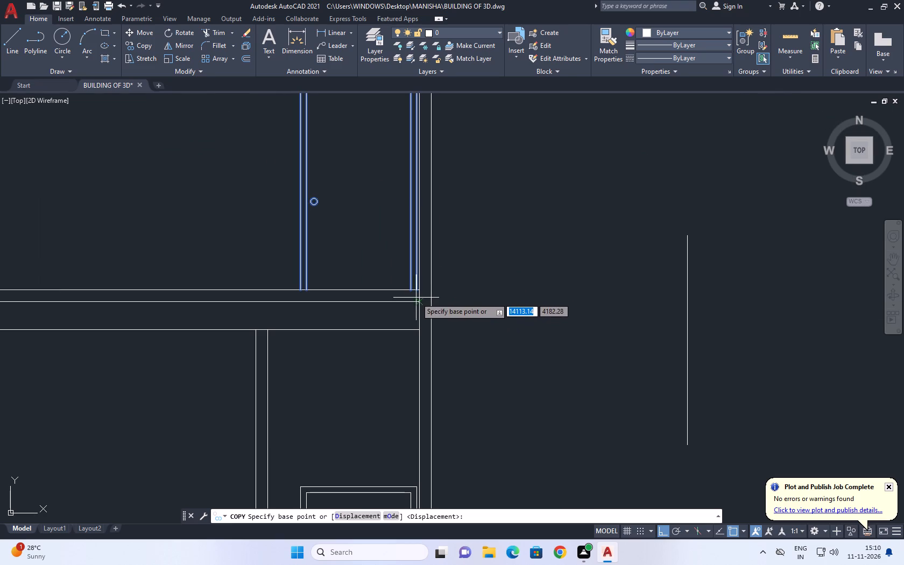
{"action": "left_click", "coordinate": [419, 301]}
{"action": "scroll", "coordinate": [416, 285], "scroll_direction": "down", "scroll_amount": 1}
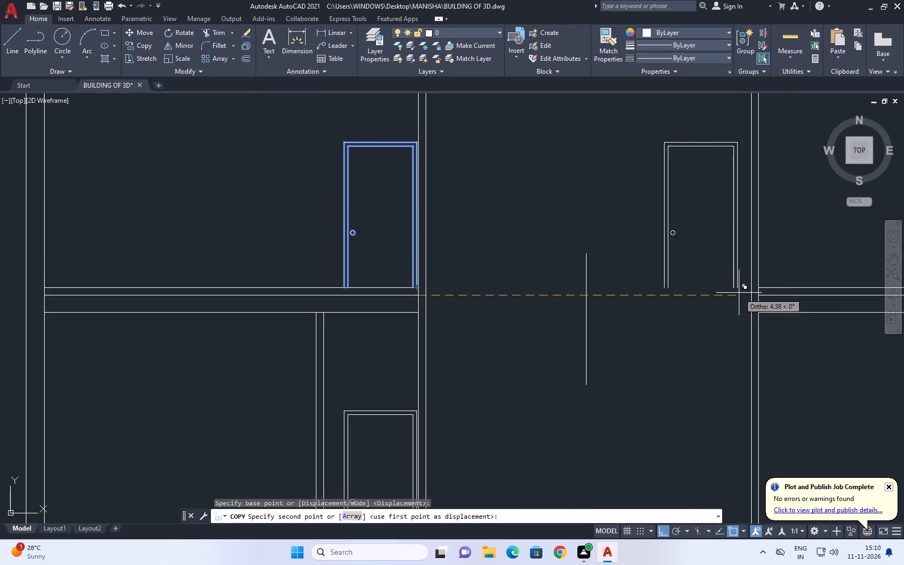
{"action": "scroll", "coordinate": [748, 294], "scroll_direction": "up", "scroll_amount": 2}
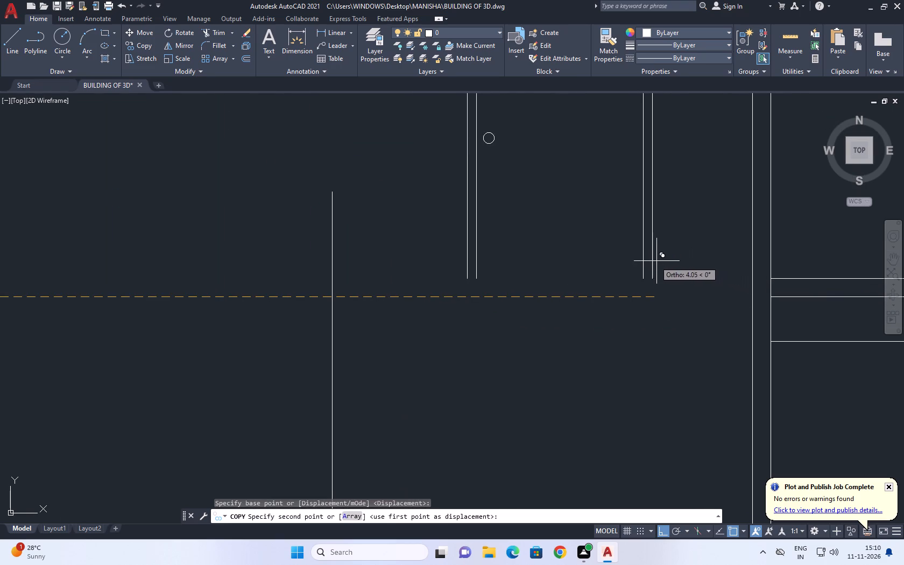
{"action": "middle_click_drag", "start_coordinate": [644, 263], "coordinate": [529, 283]}
{"action": "scroll", "coordinate": [655, 306], "scroll_direction": "up", "scroll_amount": 1}
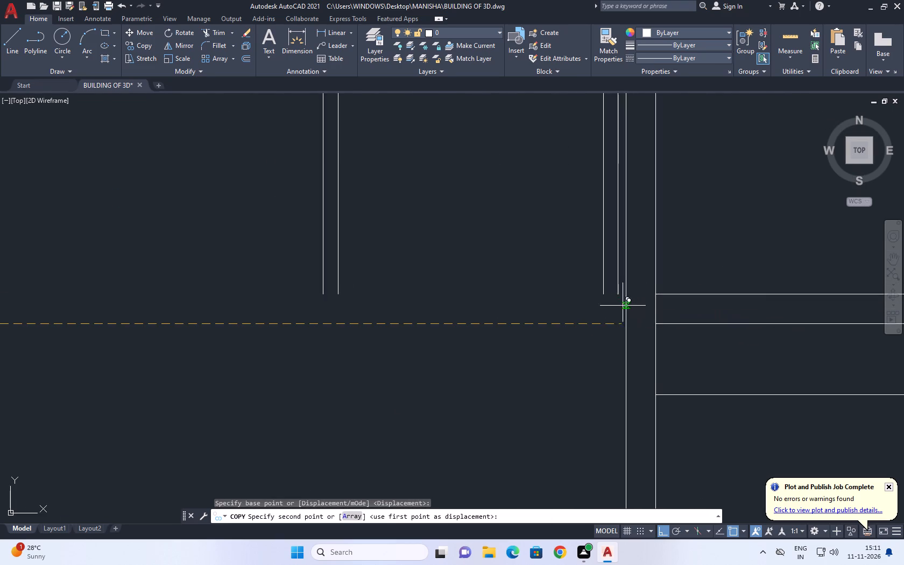
{"action": "left_click", "coordinate": [623, 324]}
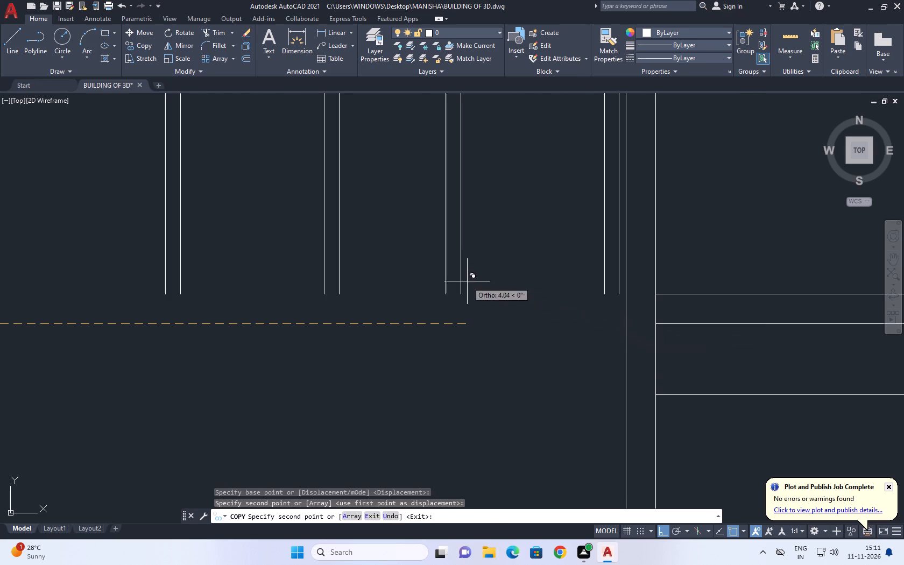
{"action": "right_click_drag", "start_coordinate": [449, 278], "coordinate": [435, 278]}
{"action": "left_click", "coordinate": [482, 294]}
{"action": "scroll", "coordinate": [482, 261], "scroll_direction": "down", "scroll_amount": 3}
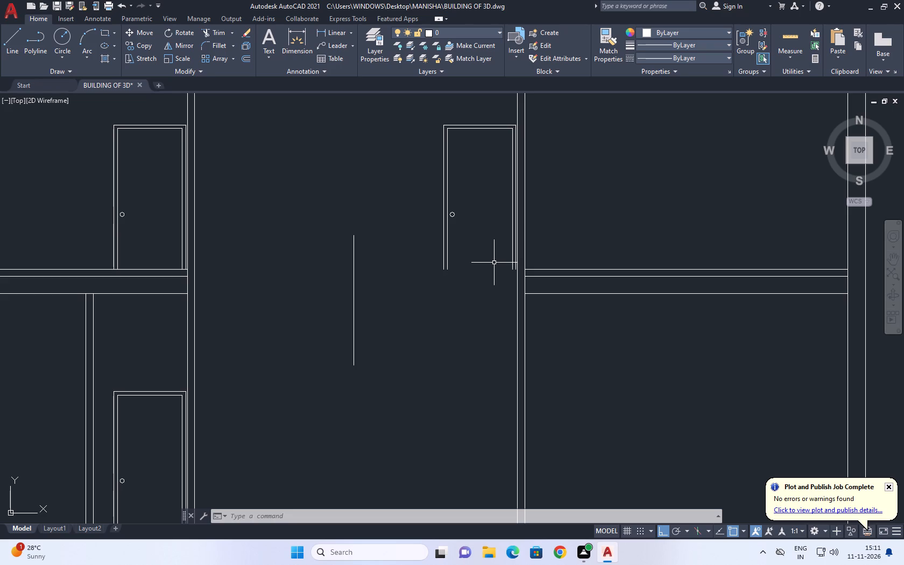
Move the centre bay's freestanding vertical line horizontally about 1 unit towards the copied door.
{"action": "left_click_drag", "start_coordinate": [375, 259], "coordinate": [361, 255]}
{"action": "left_click", "coordinate": [264, 276]}
{"action": "left_click", "coordinate": [143, 46]}
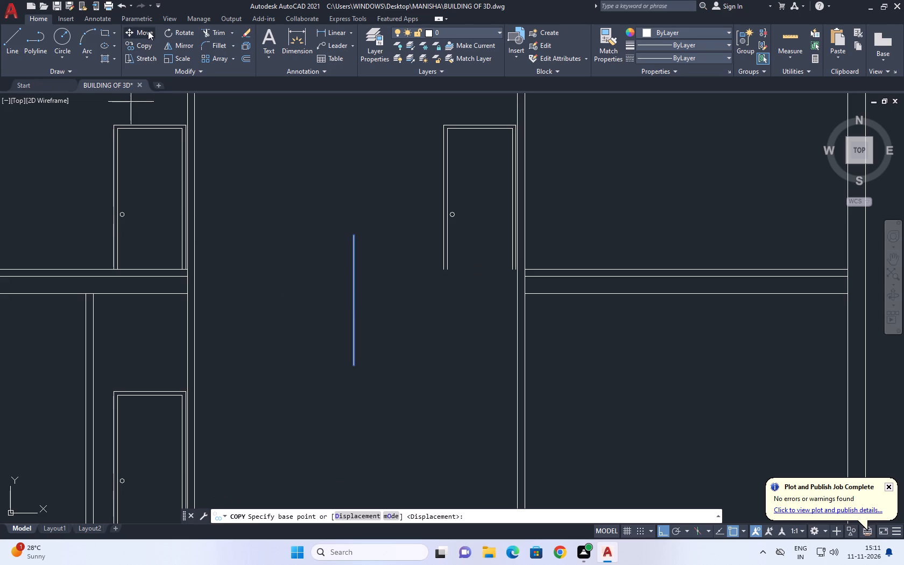
{"action": "left_click", "coordinate": [148, 31]}
{"action": "left_click", "coordinate": [373, 238]}
{"action": "left_click", "coordinate": [302, 250]}
{"action": "right_click", "coordinate": [383, 243]}
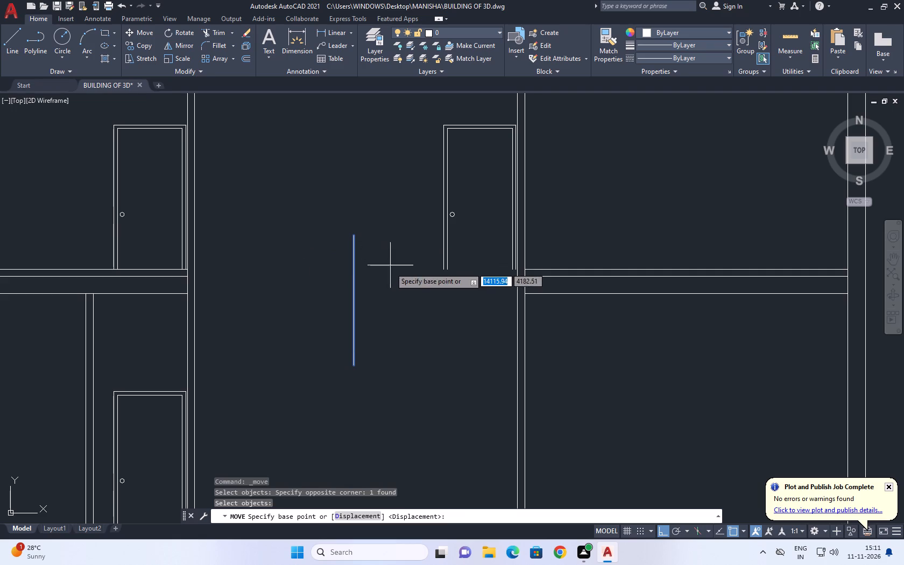
{"action": "left_click", "coordinate": [357, 276]}
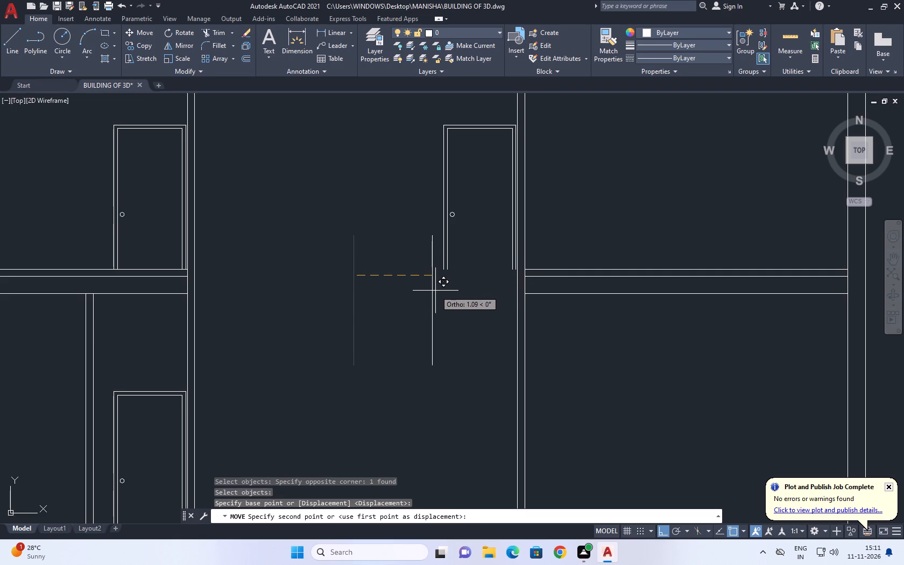
{"action": "left_click", "coordinate": [431, 289]}
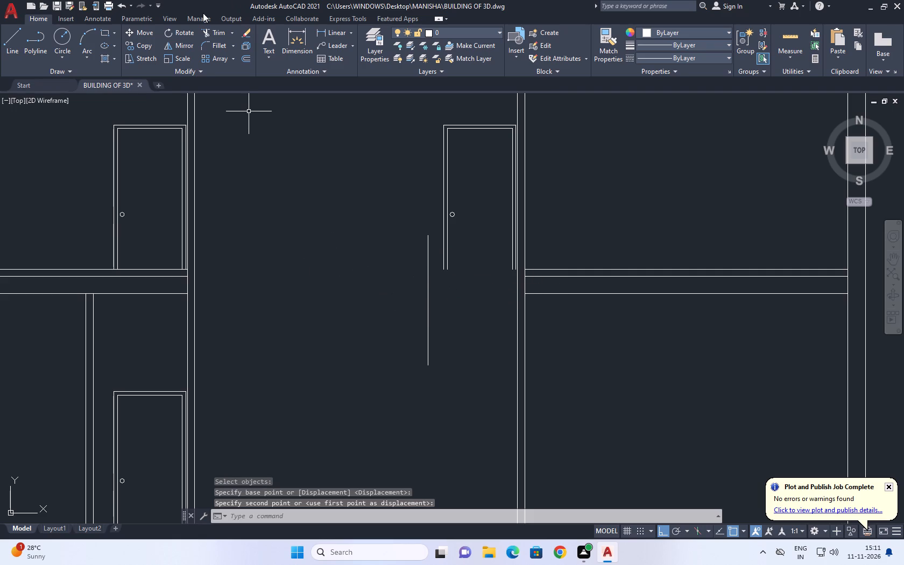
Fillet the right bay's top and bottom rail lines to the freestanding vertical line, forming a closed ledge under the centre bay door.
{"action": "left_click", "coordinate": [217, 46]}
{"action": "left_click", "coordinate": [561, 269]}
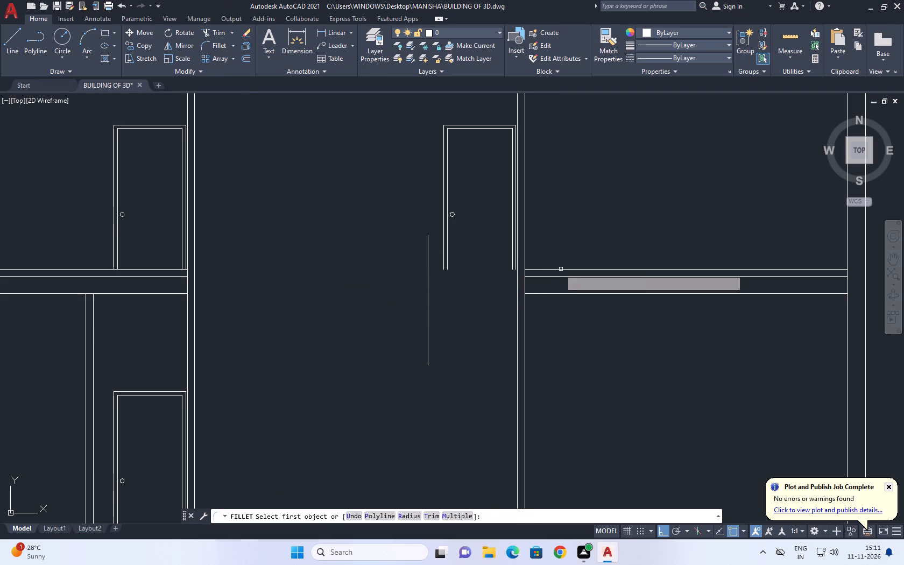
{"action": "left_click", "coordinate": [430, 279]}
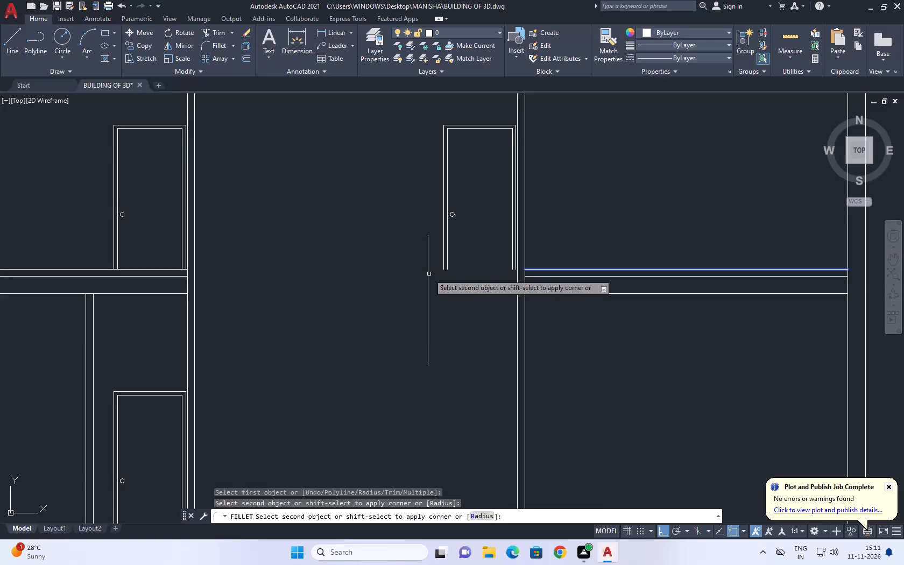
{"action": "left_click", "coordinate": [428, 273]}
{"action": "right_click", "coordinate": [576, 208]}
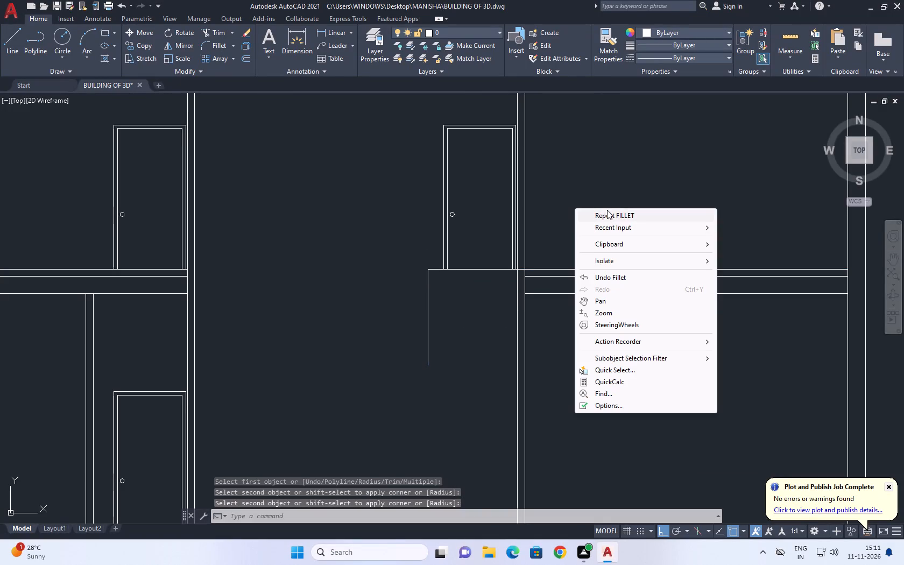
{"action": "left_click", "coordinate": [607, 210]}
{"action": "left_click", "coordinate": [547, 293]}
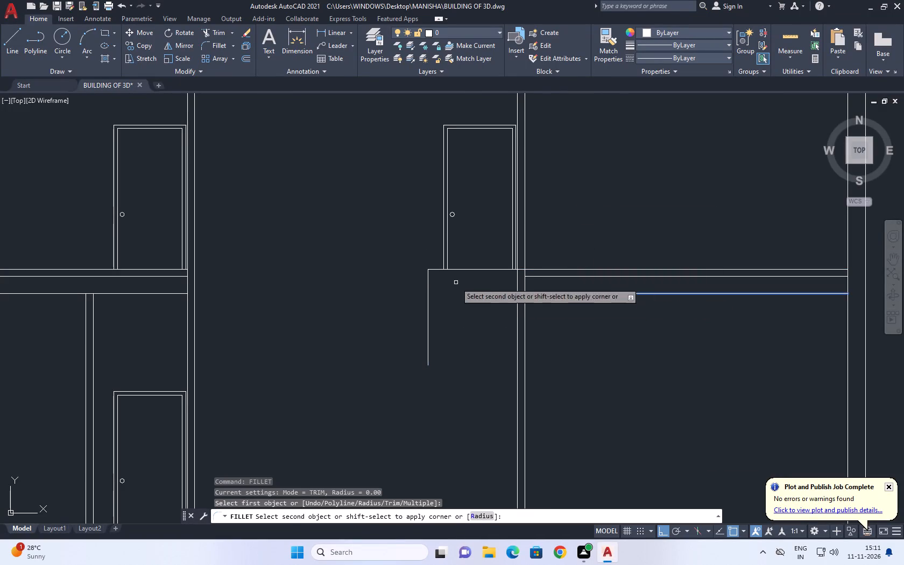
{"action": "left_click", "coordinate": [427, 287]}
Stretch the right bay's middle rail line across the divider to meet the ledge's vertical end line.
{"action": "middle_click_drag", "start_coordinate": [525, 300], "coordinate": [528, 300]}
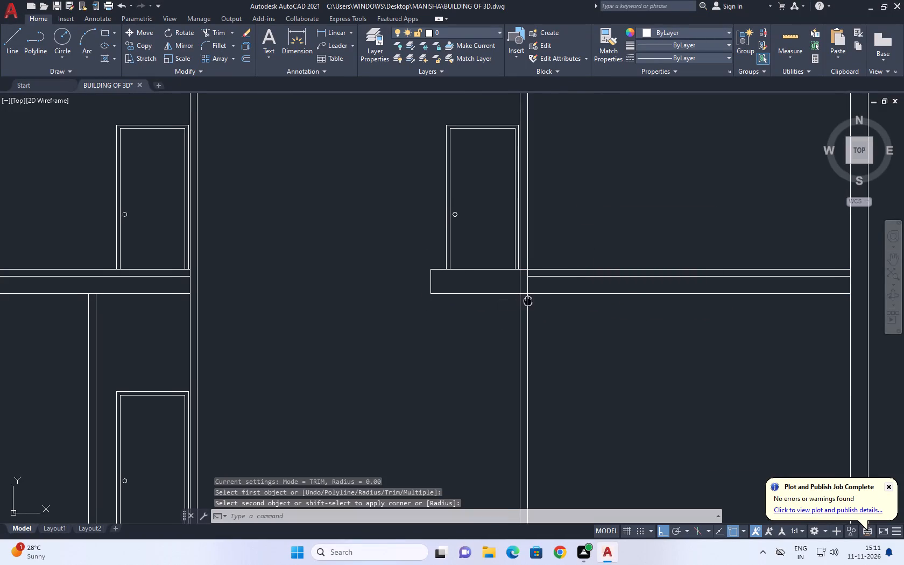
{"action": "middle_click_drag", "start_coordinate": [528, 300], "coordinate": [532, 307]}
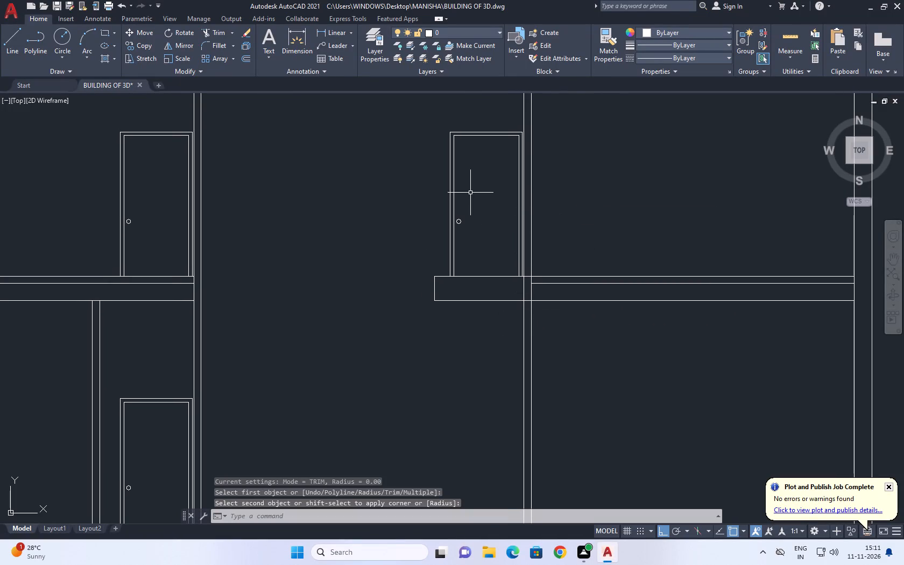
{"action": "scroll", "coordinate": [596, 287], "scroll_direction": "up", "scroll_amount": 1}
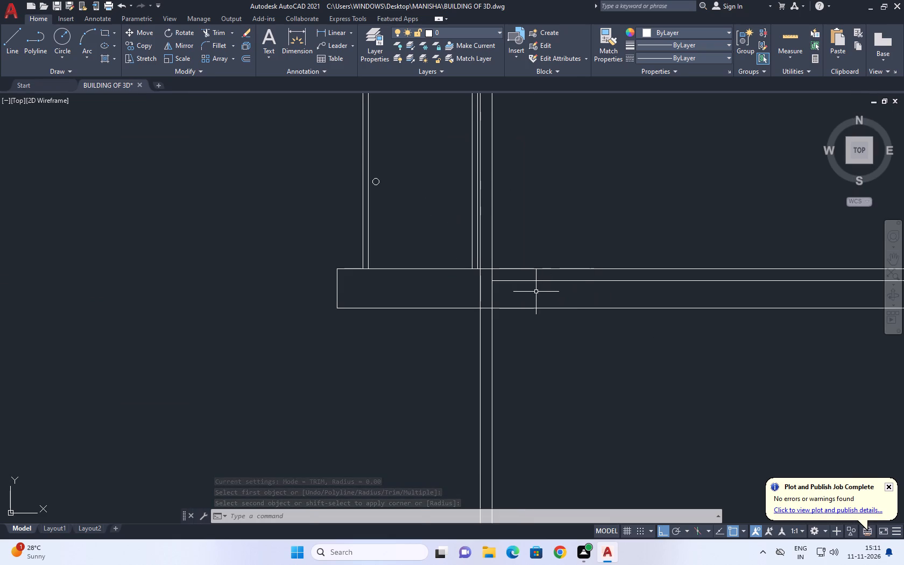
{"action": "left_click", "coordinate": [536, 288]}
{"action": "left_click", "coordinate": [528, 270]}
{"action": "left_click", "coordinate": [491, 282]}
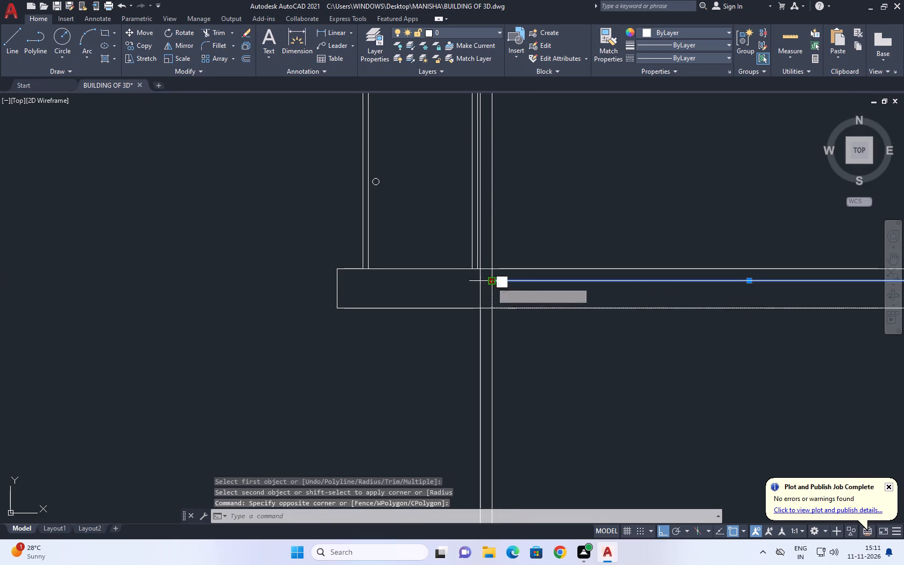
{"action": "left_click", "coordinate": [335, 279]}
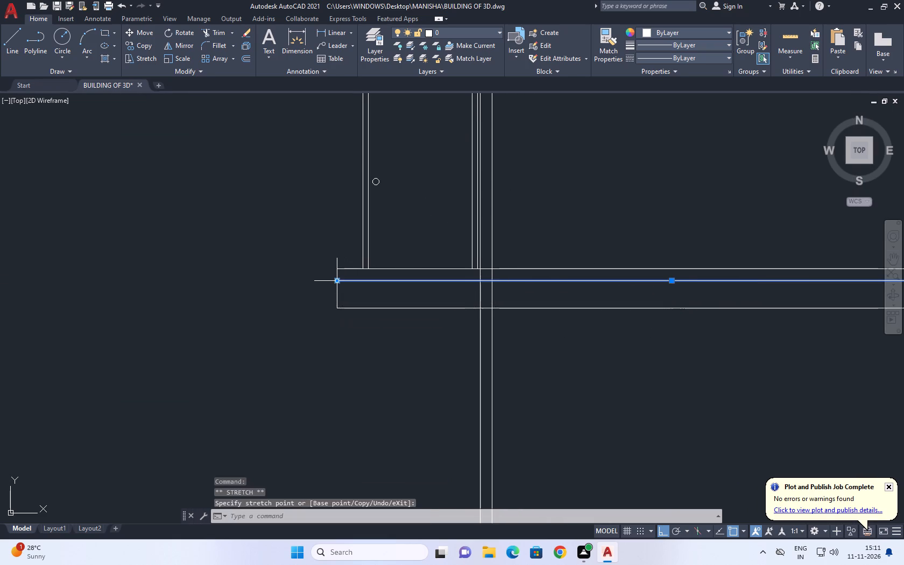
{"action": "right_click", "coordinate": [410, 202]}
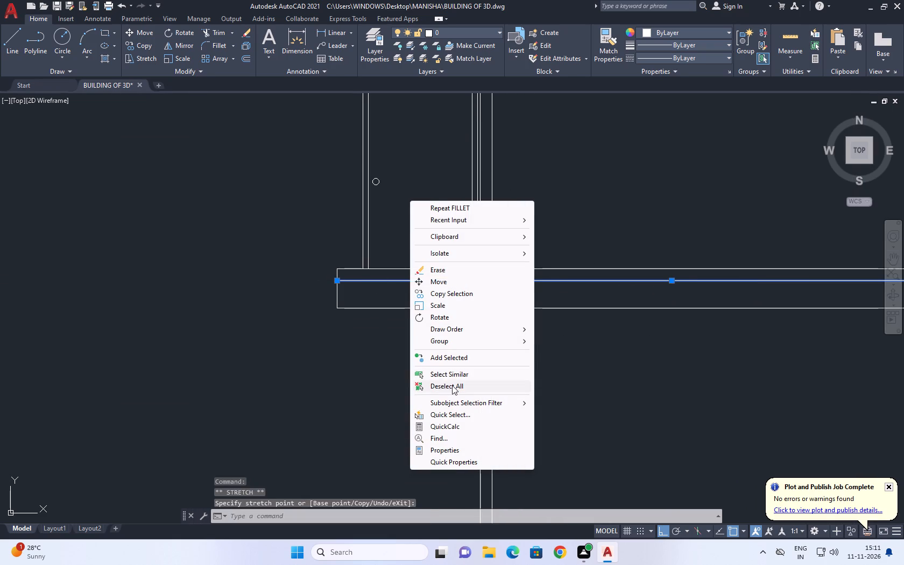
{"action": "left_click", "coordinate": [452, 385]}
Trim the crossing at the centre bay's right divider, removing the top rail between the divider lines and the divider segments inside the ledge.
{"action": "scroll", "coordinate": [458, 340], "scroll_direction": "down", "scroll_amount": 2}
{"action": "middle_click_drag", "start_coordinate": [502, 290], "coordinate": [503, 314]}
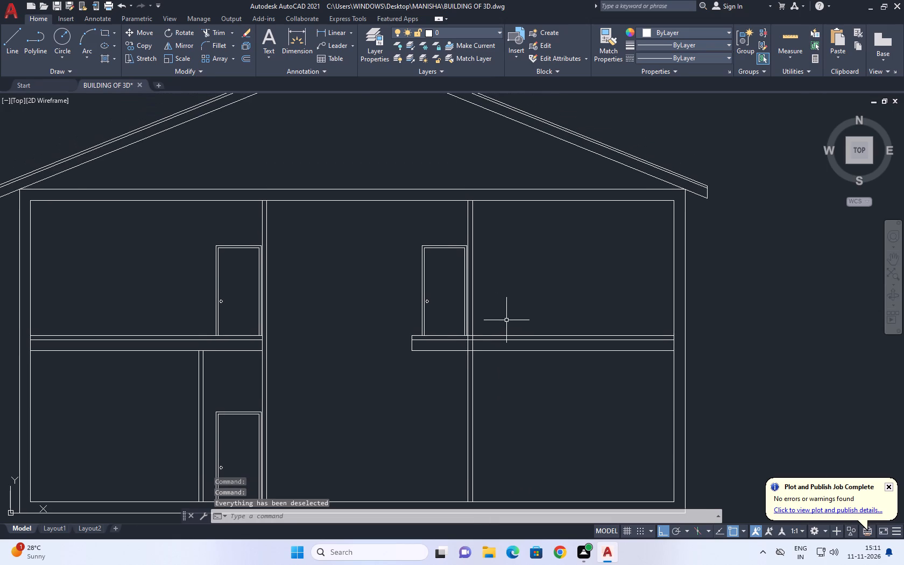
{"action": "left_click", "coordinate": [213, 32]}
{"action": "scroll", "coordinate": [483, 343], "scroll_direction": "up", "scroll_amount": 3}
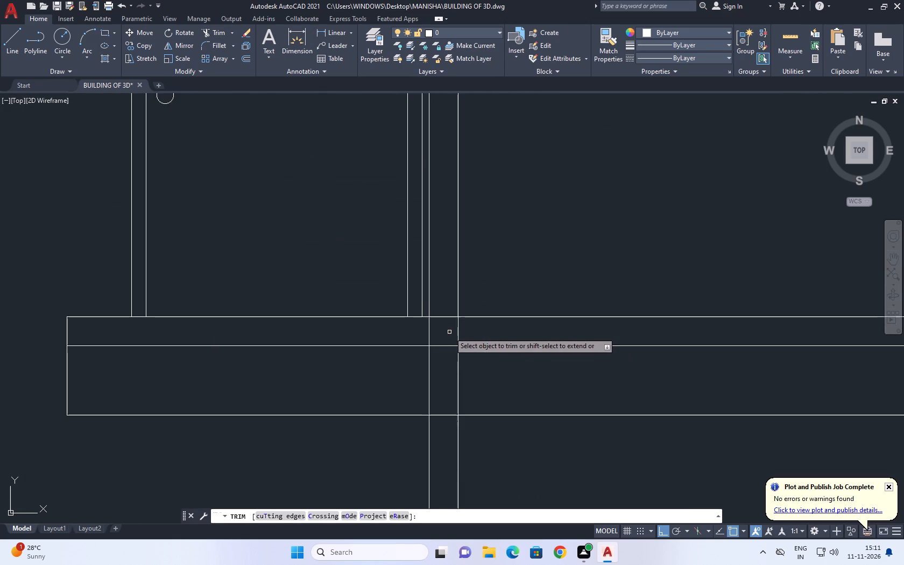
{"action": "scroll", "coordinate": [449, 332], "scroll_direction": "up", "scroll_amount": 2}
{"action": "left_click", "coordinate": [447, 303]}
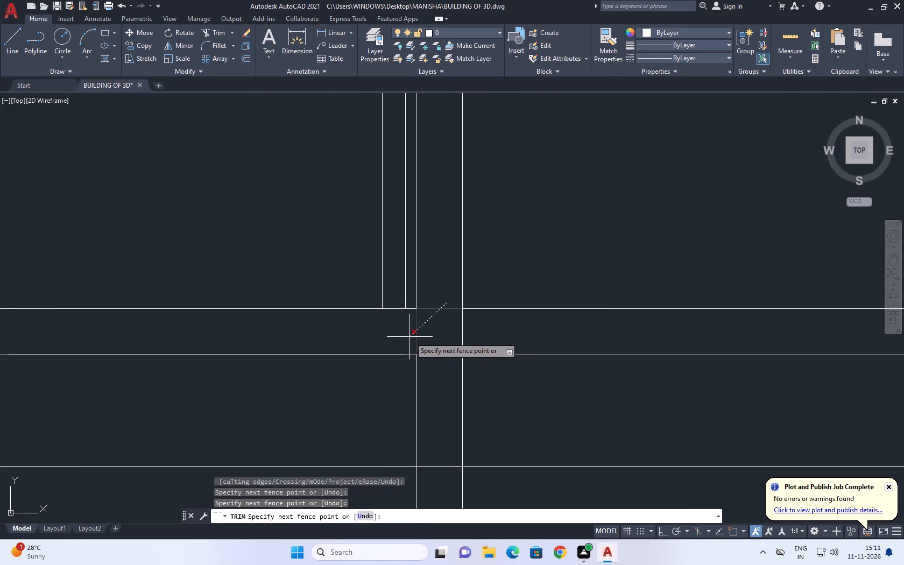
{"action": "left_click", "coordinate": [409, 337]}
{"action": "scroll", "coordinate": [465, 327], "scroll_direction": "down", "scroll_amount": 2}
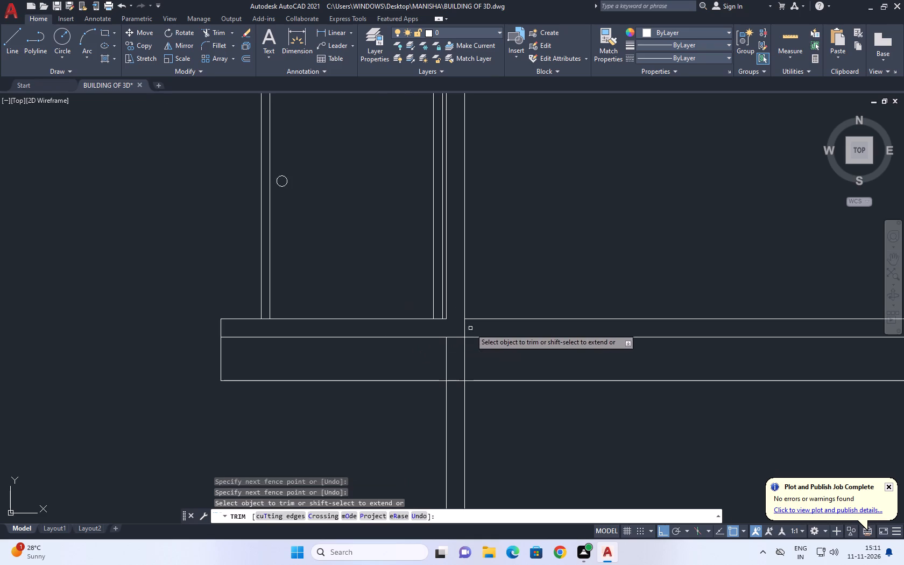
{"action": "middle_click_drag", "start_coordinate": [512, 354], "coordinate": [485, 346]}
{"action": "left_click", "coordinate": [467, 350]}
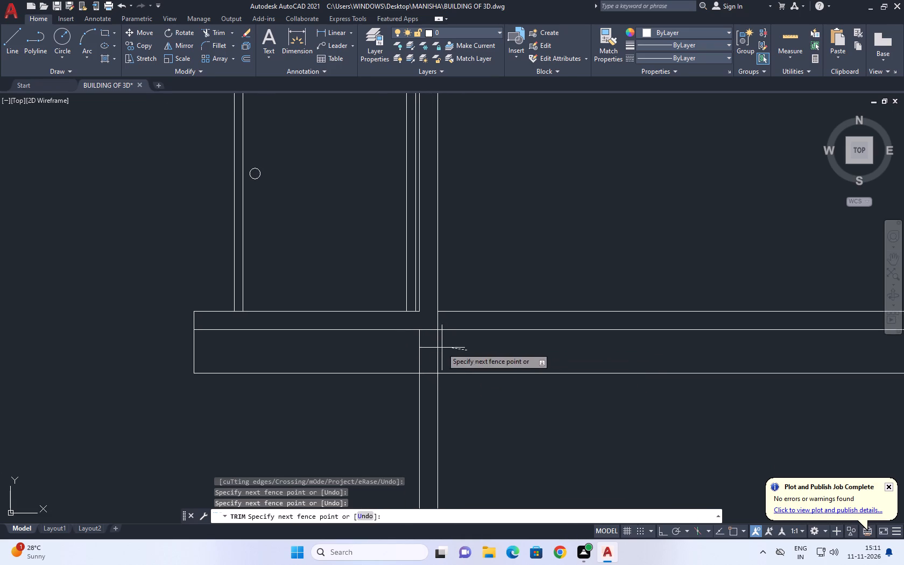
{"action": "left_click", "coordinate": [389, 349]}
{"action": "right_click", "coordinate": [504, 247]}
{"action": "left_click", "coordinate": [543, 256]}
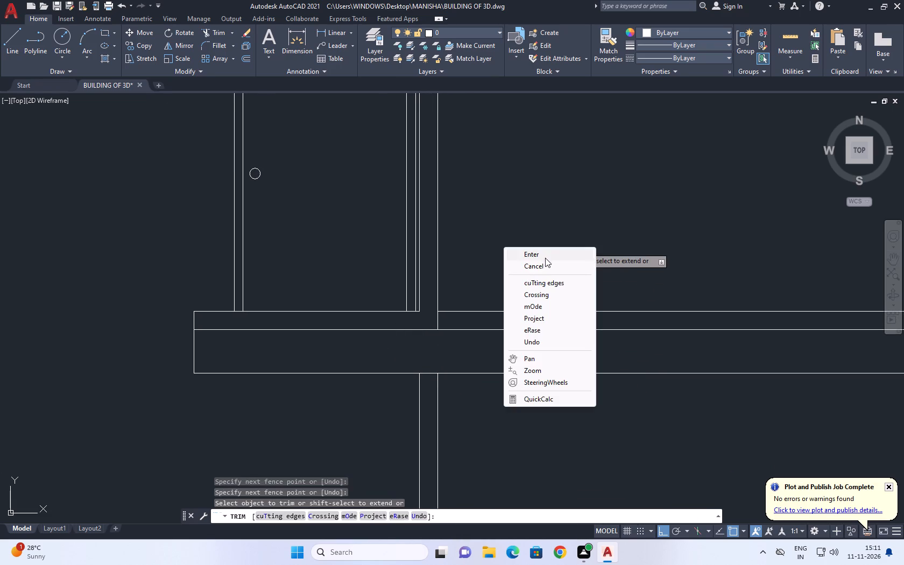
With Ortho off, draw a diagonal line about 1 unit long from the ledge's lower free corner, sloping down into the centre bay.
{"action": "scroll", "coordinate": [518, 281], "scroll_direction": "down", "scroll_amount": 2}
{"action": "middle_click_drag", "start_coordinate": [523, 278], "coordinate": [520, 298]}
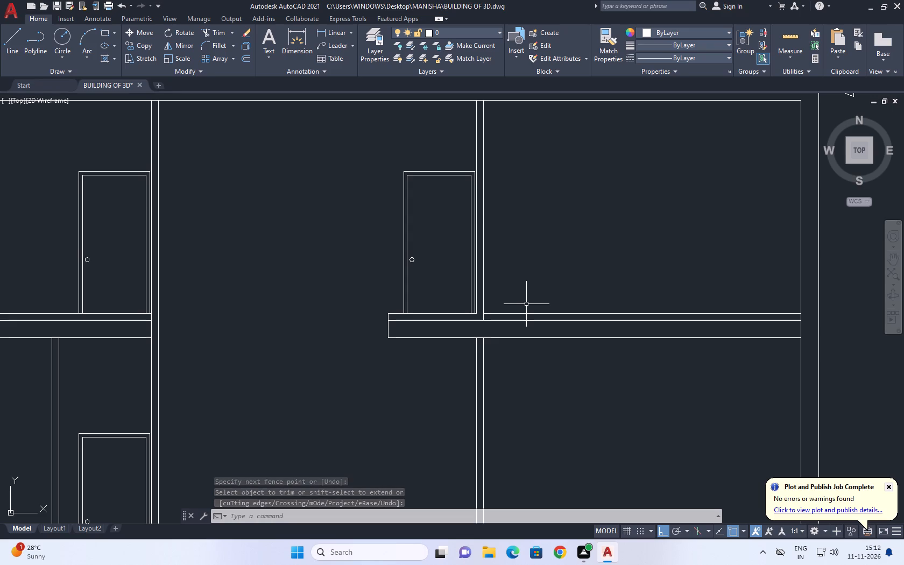
{"action": "scroll", "coordinate": [527, 325], "scroll_direction": "down", "scroll_amount": 1}
{"action": "middle_click_drag", "start_coordinate": [525, 324], "coordinate": [563, 301]}
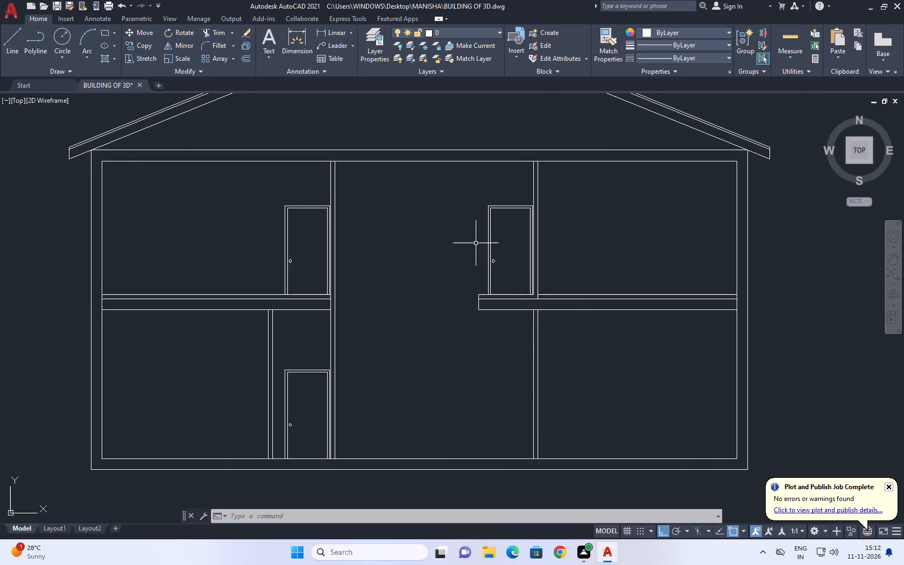
{"action": "scroll", "coordinate": [409, 341], "scroll_direction": "down", "scroll_amount": 1}
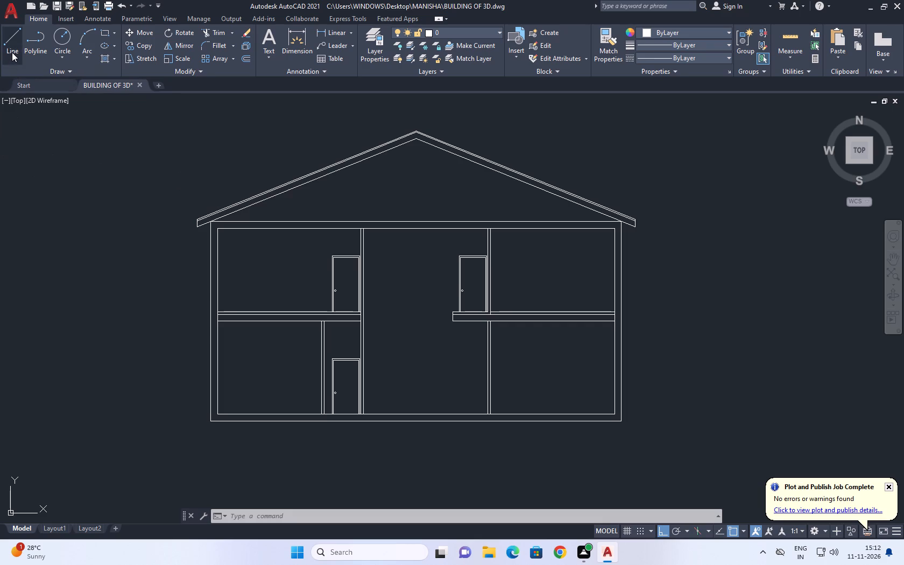
{"action": "left_click", "coordinate": [12, 52]}
{"action": "middle_click_drag", "start_coordinate": [425, 415], "coordinate": [449, 393]}
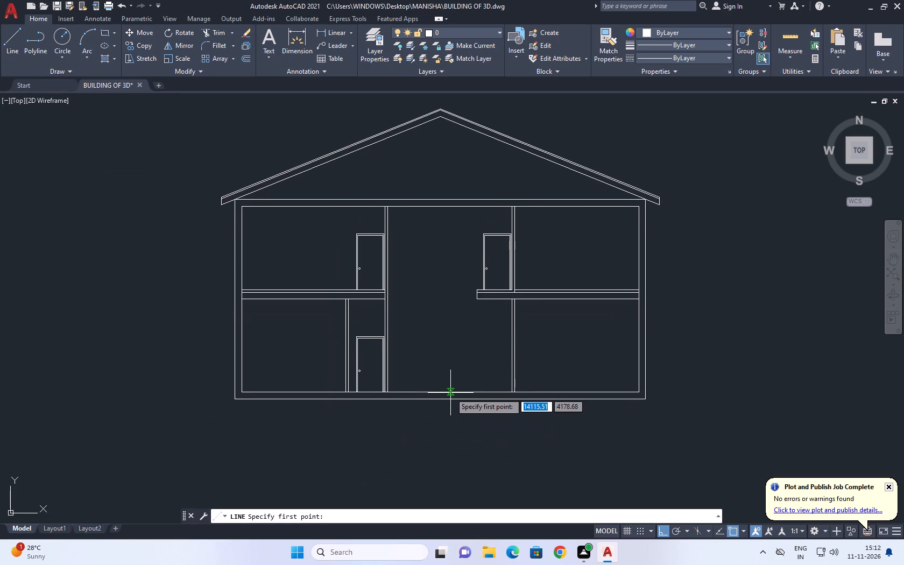
{"action": "scroll", "coordinate": [460, 287], "scroll_direction": "up", "scroll_amount": 3}
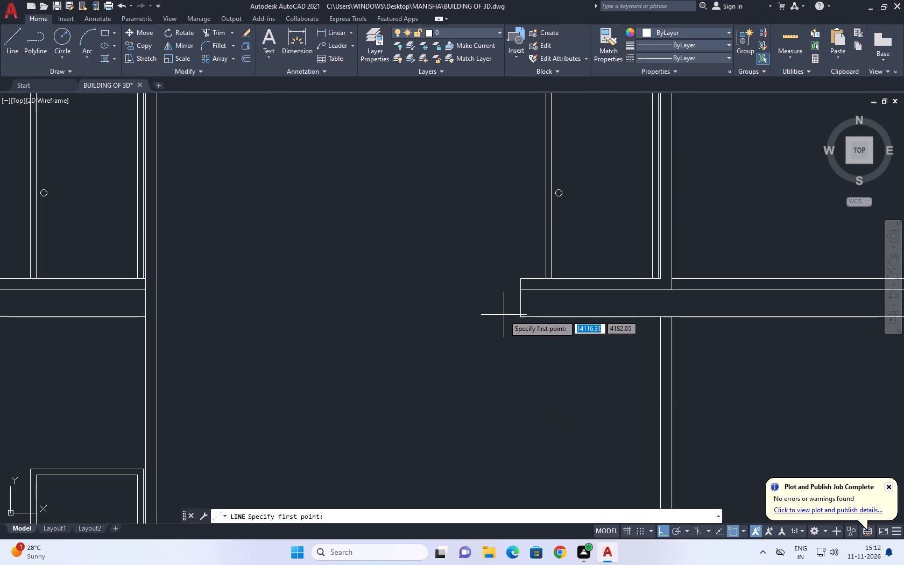
{"action": "left_click", "coordinate": [518, 318]}
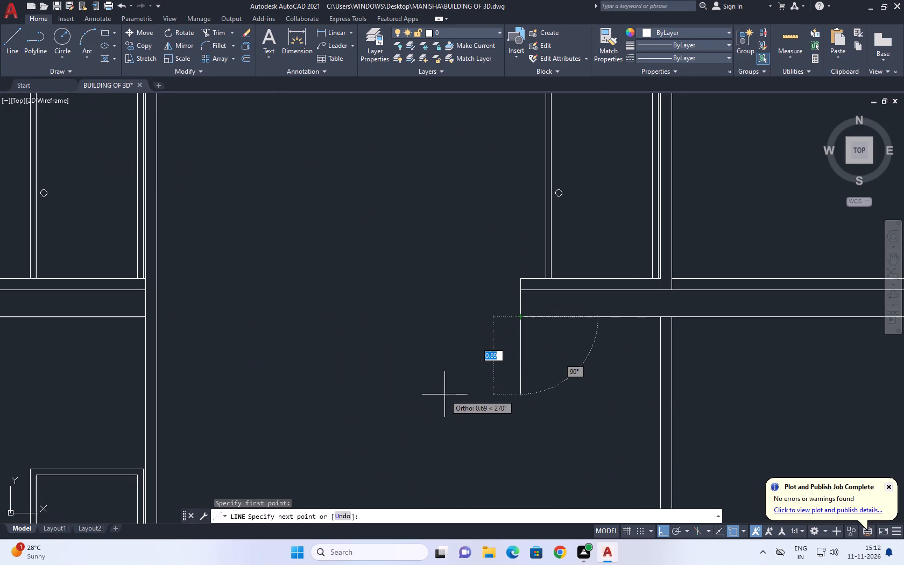
{"action": "key", "text": "F8"}
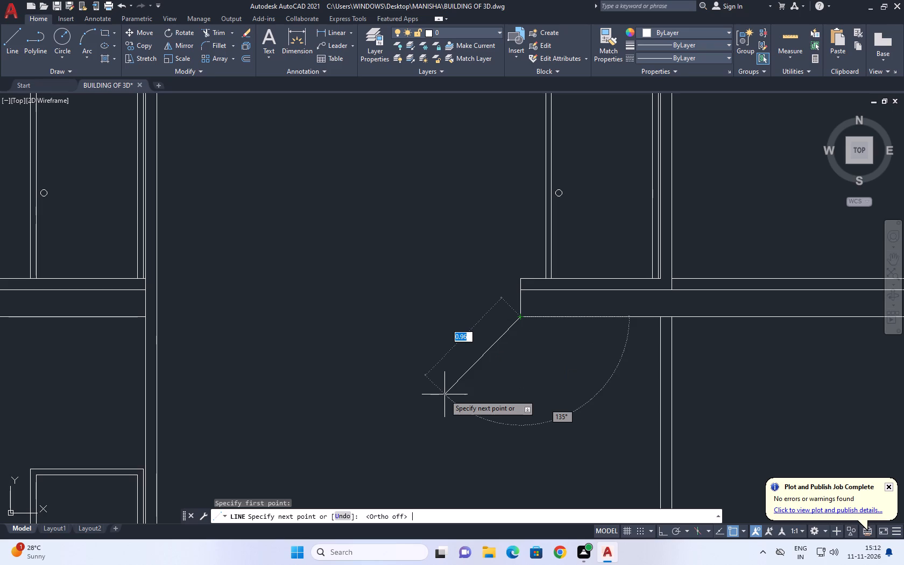
{"action": "scroll", "coordinate": [484, 364], "scroll_direction": "down", "scroll_amount": 2}
{"action": "middle_click_drag", "start_coordinate": [463, 436], "coordinate": [506, 372]}
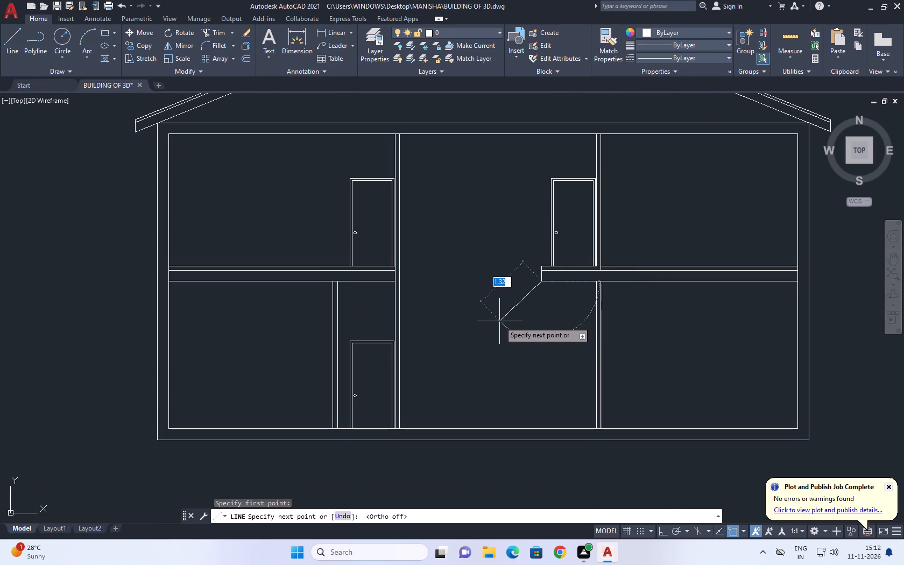
{"action": "scroll", "coordinate": [505, 320], "scroll_direction": "up", "scroll_amount": 2}
{"action": "scroll", "coordinate": [521, 314], "scroll_direction": "down", "scroll_amount": 2}
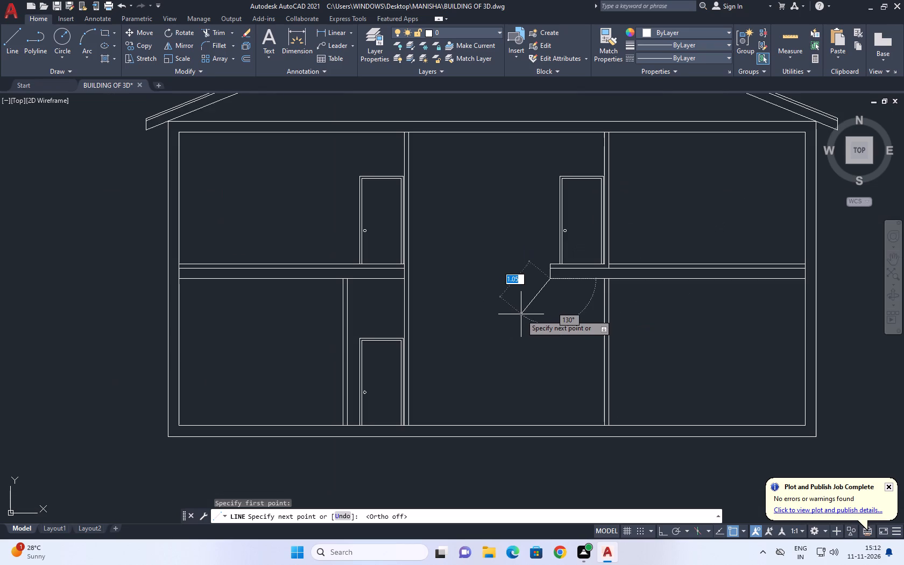
{"action": "left_click", "coordinate": [524, 314]}
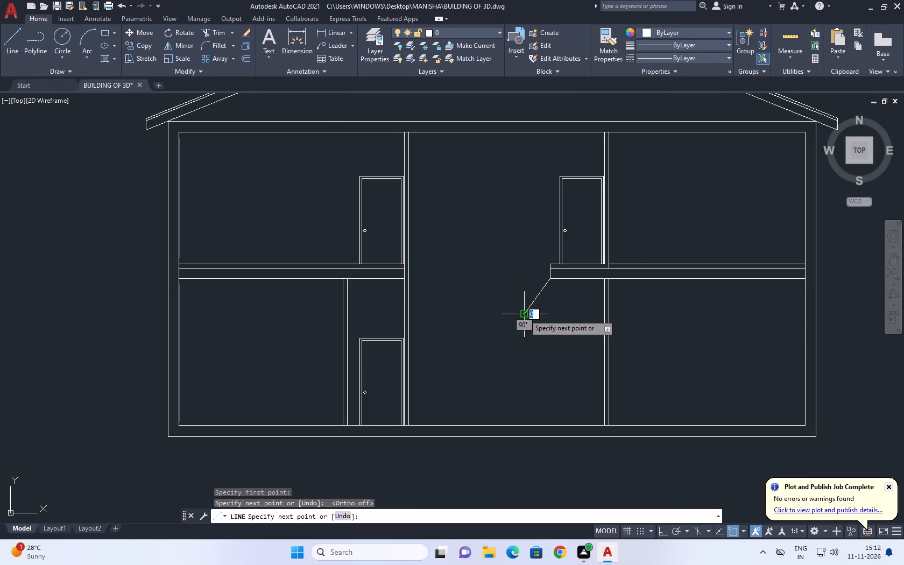
{"action": "right_click", "coordinate": [534, 319]}
{"action": "left_click", "coordinate": [562, 335]}
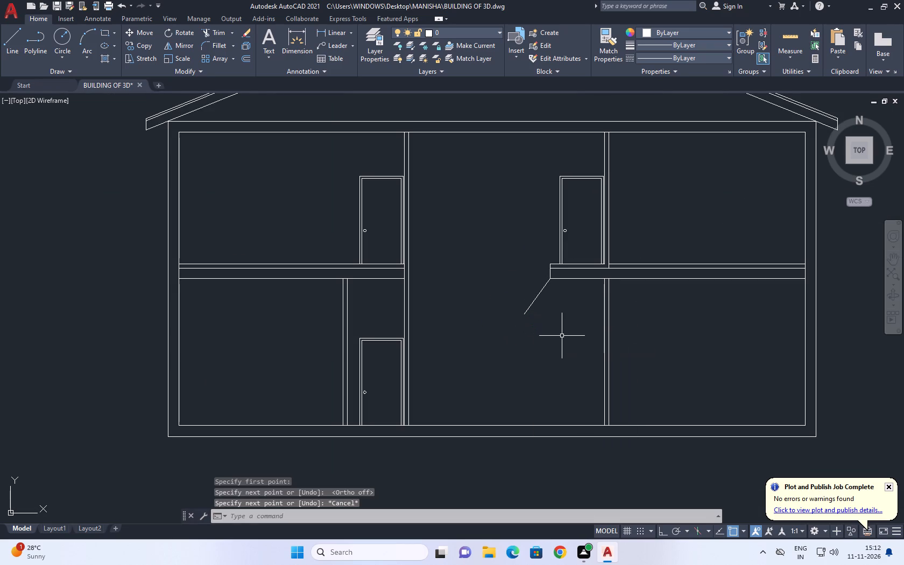
With Ortho on, draw two stair steps descending leftward from the ledge's end edge just above its lower corner, each tread and riser 0.25.
{"action": "scroll", "coordinate": [544, 276], "scroll_direction": "up", "scroll_amount": 2}
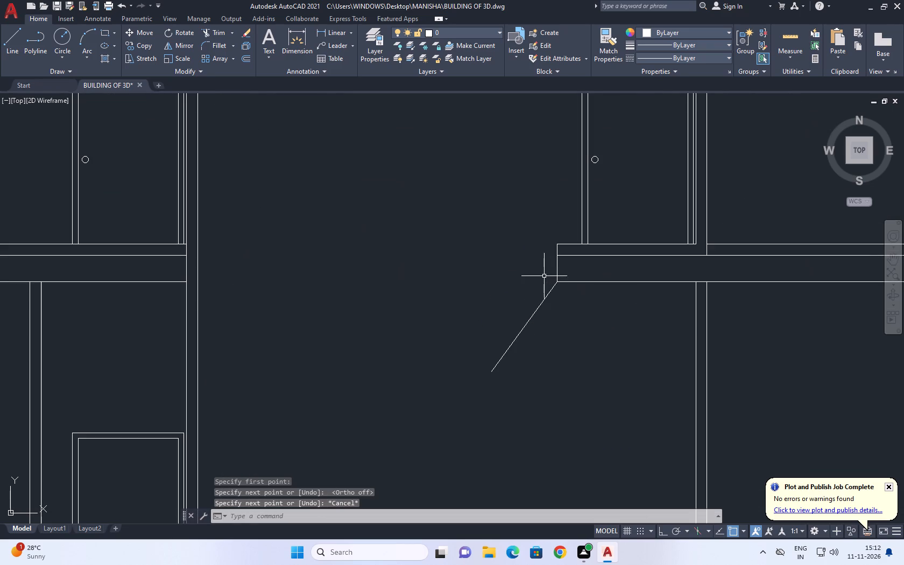
{"action": "left_click", "coordinate": [9, 42]}
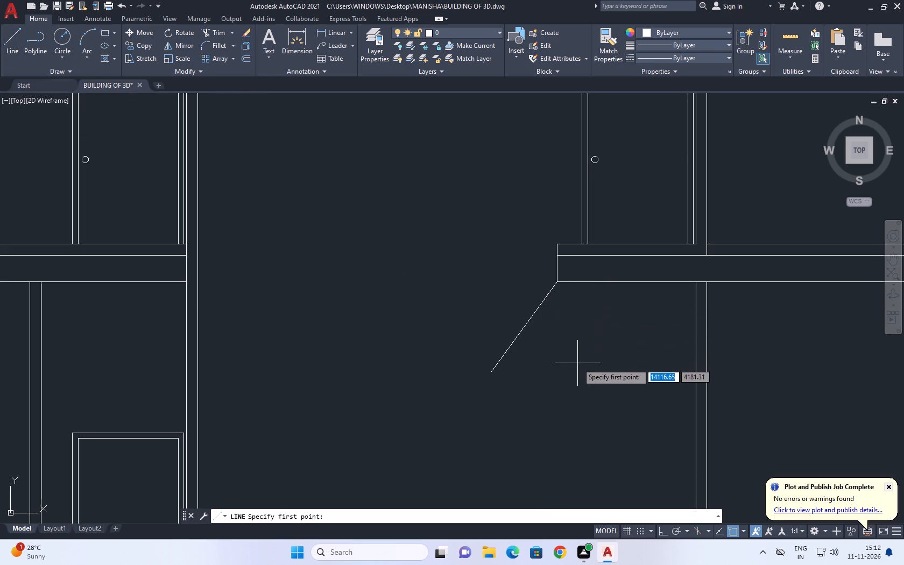
{"action": "scroll", "coordinate": [580, 364], "scroll_direction": "up", "scroll_amount": 3}
{"action": "middle_click_drag", "start_coordinate": [513, 208], "coordinate": [535, 464]}
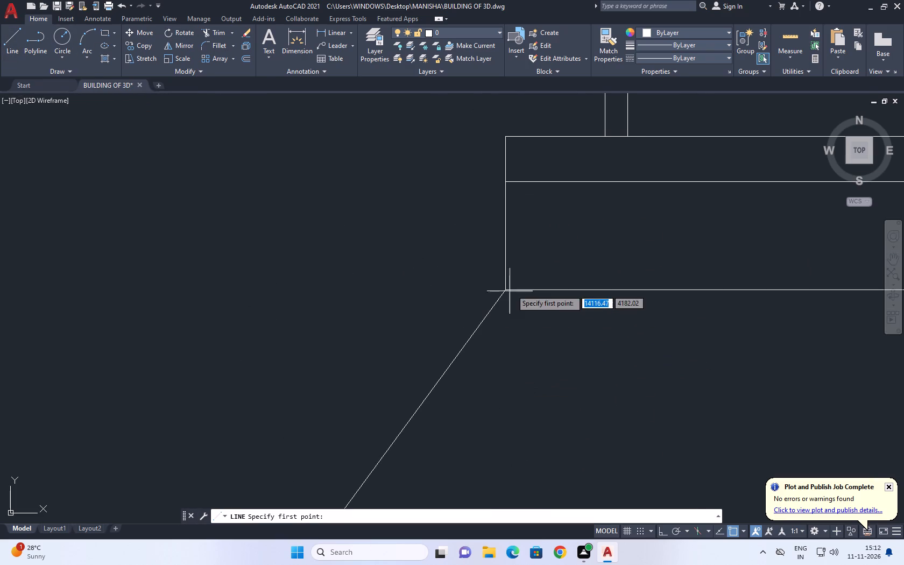
{"action": "left_click", "coordinate": [503, 256]}
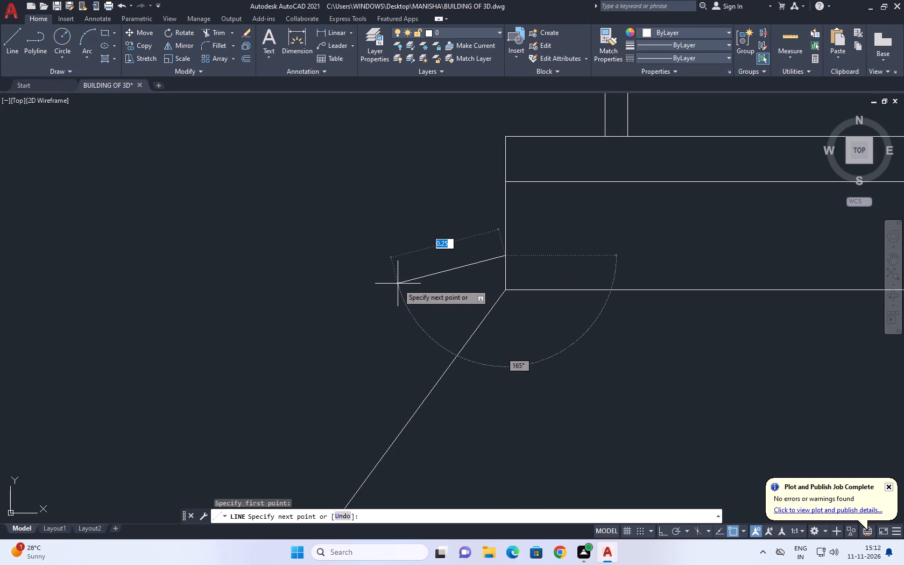
{"action": "key", "text": "F8"}
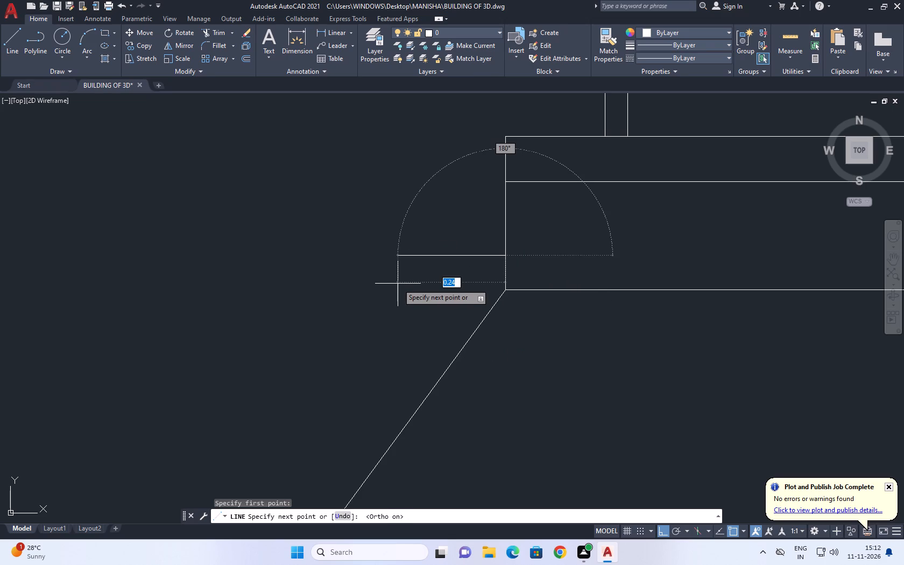
{"action": "type", "text": "0.25"}
{"action": "key", "text": "Return"}
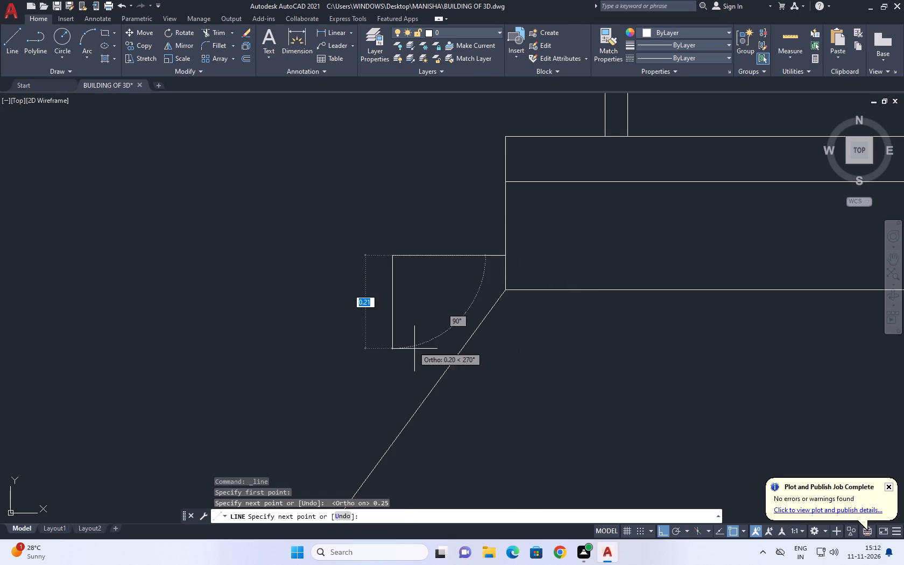
{"action": "type", "text": "0.25"}
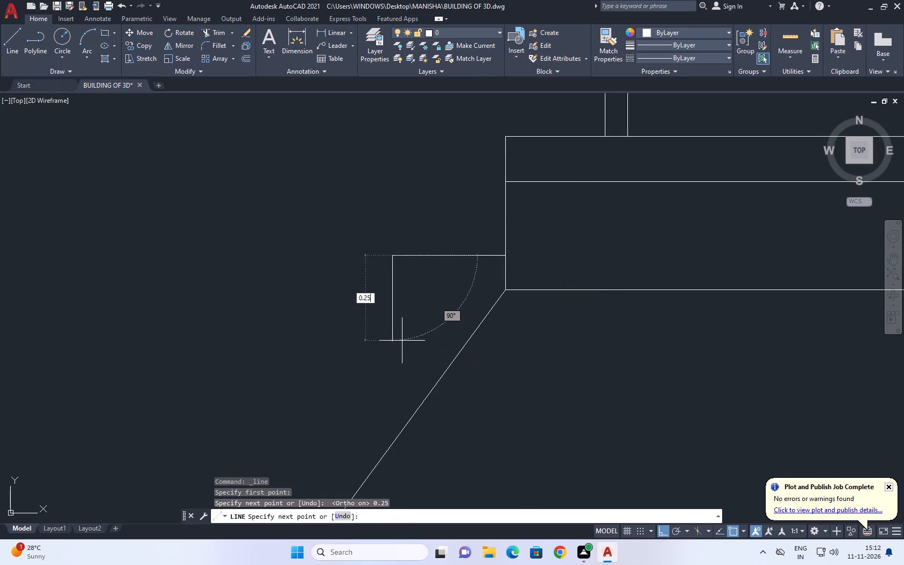
{"action": "key", "text": "Return"}
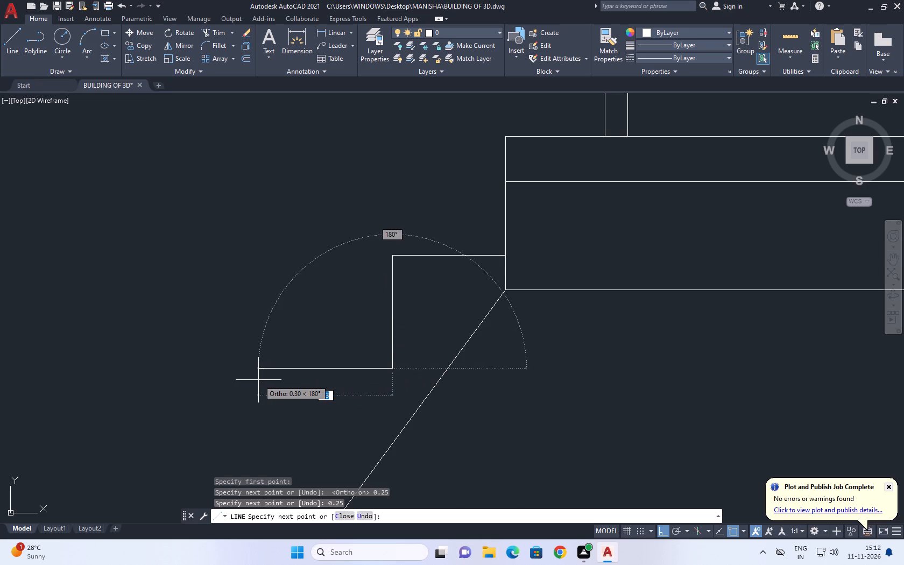
{"action": "type", "text": "0.25"}
{"action": "key", "text": "Return"}
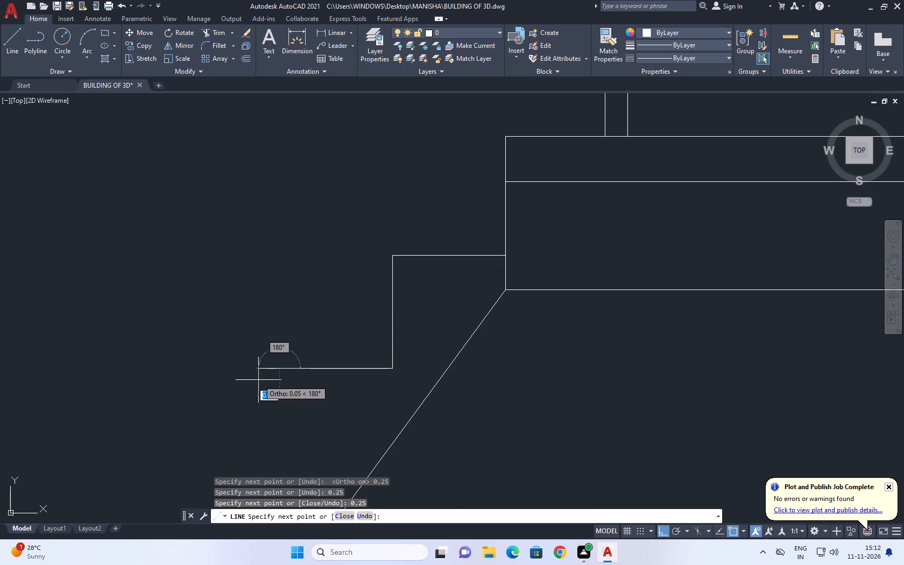
{"action": "scroll", "coordinate": [291, 378], "scroll_direction": "down", "scroll_amount": 1}
{"action": "middle_click_drag", "start_coordinate": [275, 429], "coordinate": [485, 304]}
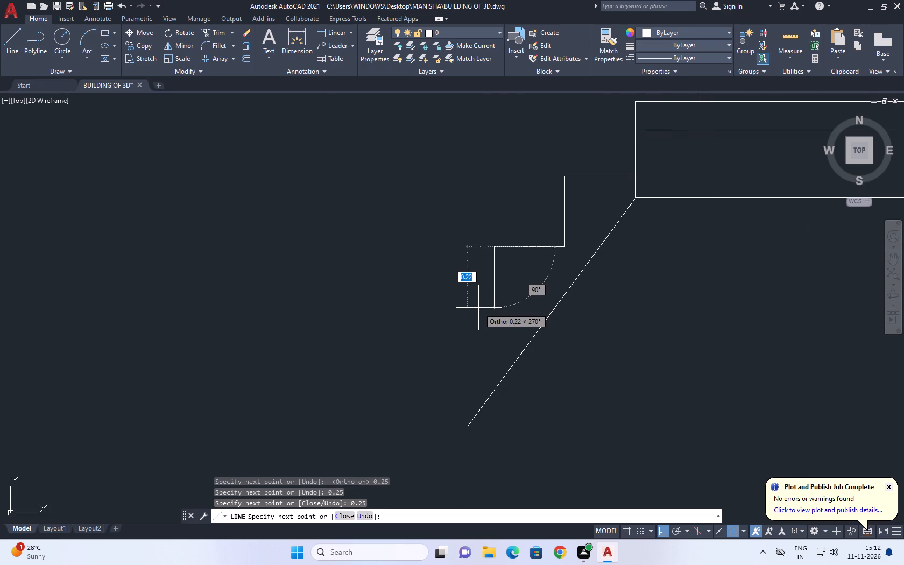
{"action": "type", "text": "0.25"}
{"action": "key", "text": "Return"}
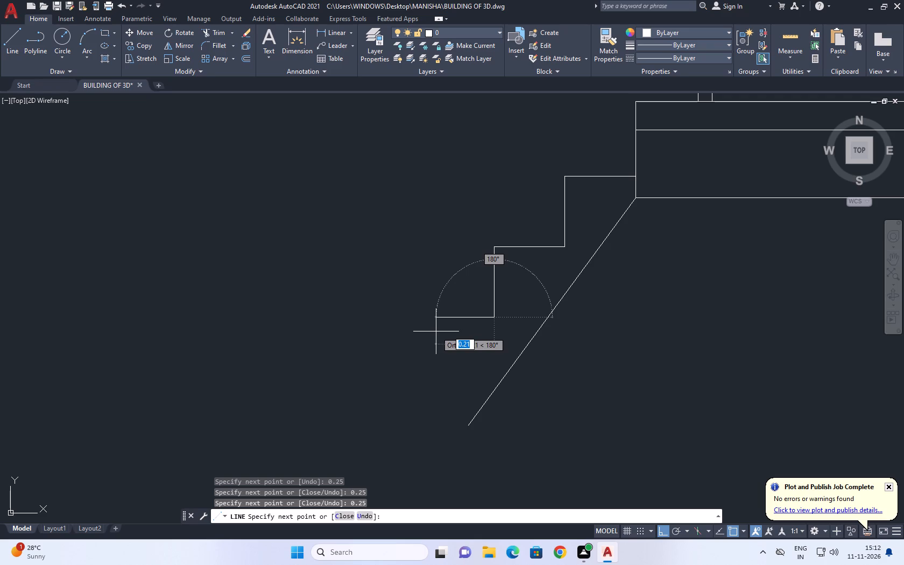
Continue the stair outline down and left with two more steps, each with a 0.25 tread and a 0.25 riser.
{"action": "type", "text": "0.25"}
{"action": "key", "text": "Return"}
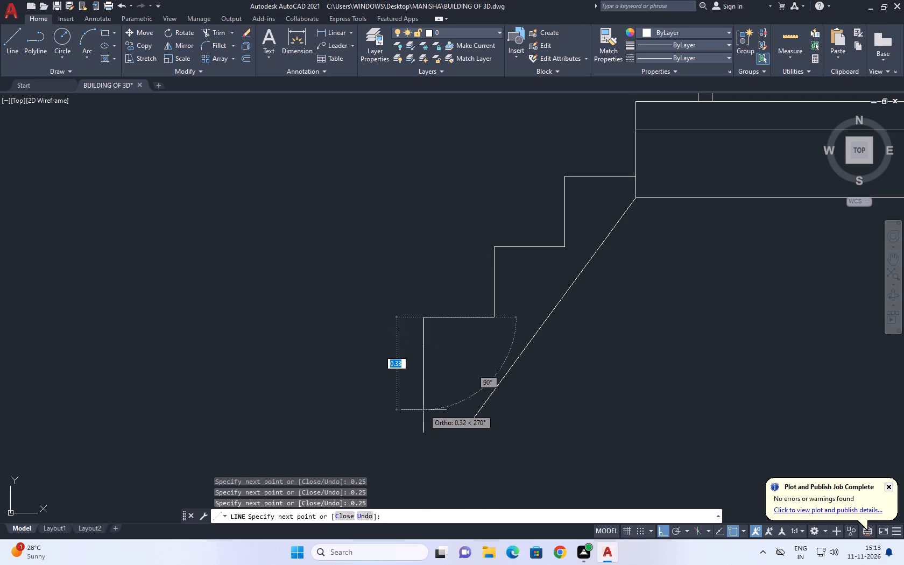
{"action": "key", "text": "period"}
{"action": "key", "text": "BackSpace"}
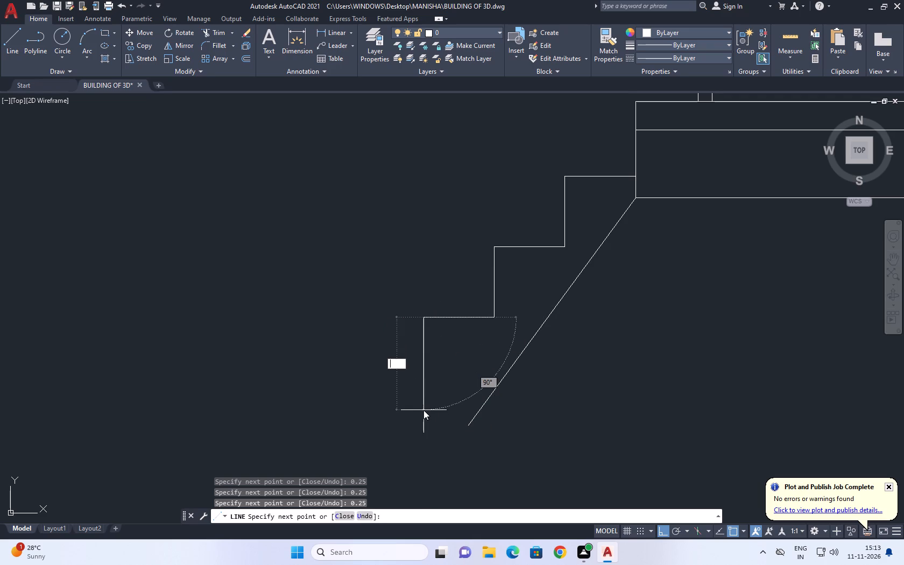
{"action": "type", "text": "0.25"}
{"action": "key", "text": "Return"}
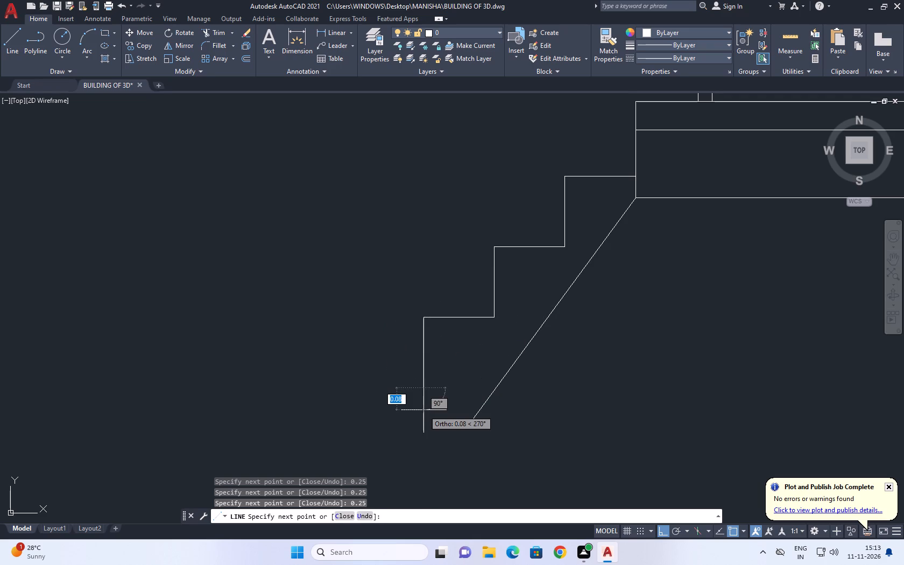
{"action": "scroll", "coordinate": [426, 408], "scroll_direction": "up", "scroll_amount": 2}
{"action": "middle_click_drag", "start_coordinate": [545, 383], "coordinate": [420, 372]}
{"action": "scroll", "coordinate": [420, 370], "scroll_direction": "down", "scroll_amount": 1}
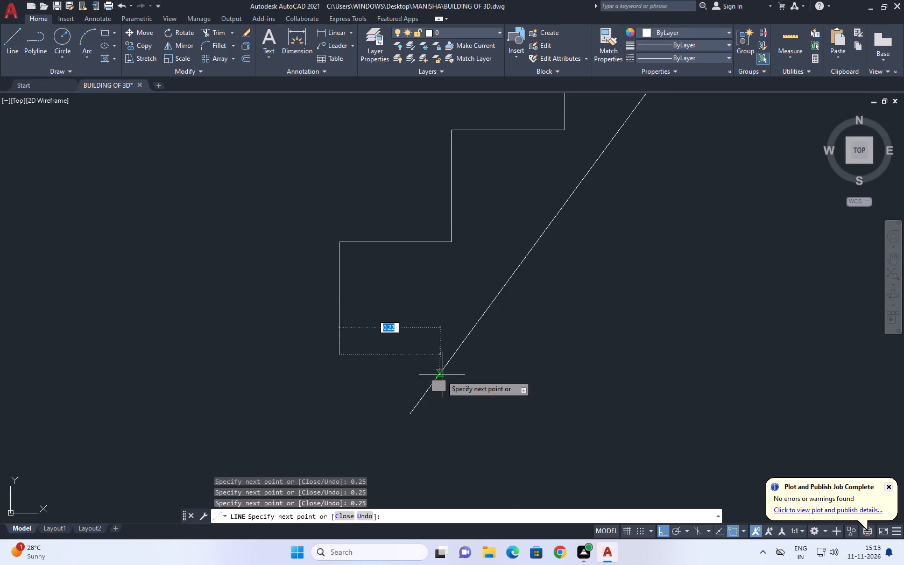
{"action": "scroll", "coordinate": [457, 361], "scroll_direction": "down", "scroll_amount": 2}
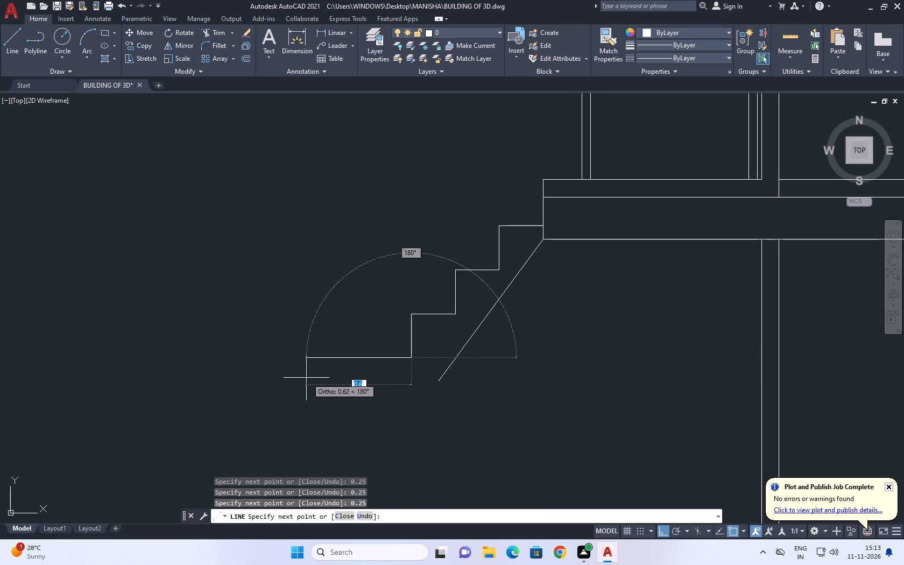
{"action": "type", "text": "0.25"}
{"action": "key", "text": "Return"}
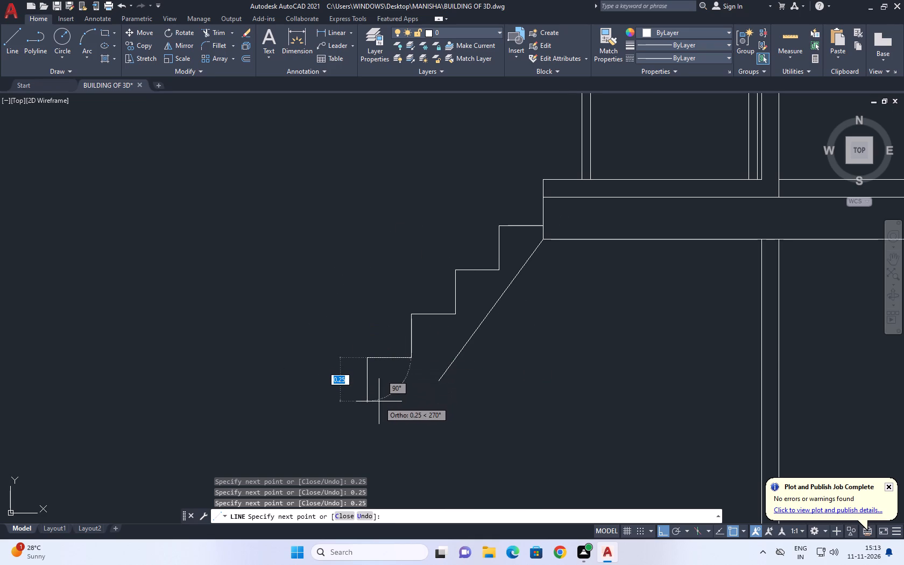
{"action": "type", "text": "0.25"}
{"action": "key", "text": "Return"}
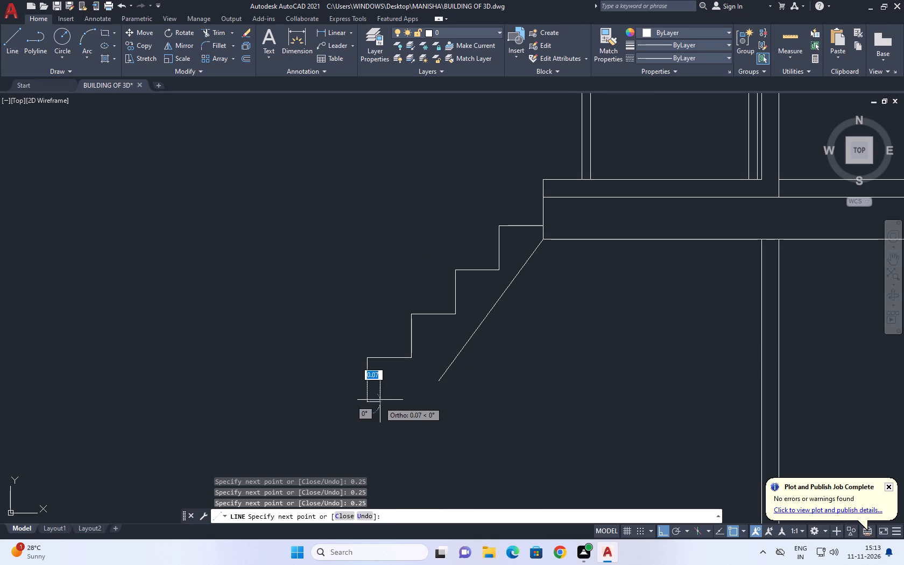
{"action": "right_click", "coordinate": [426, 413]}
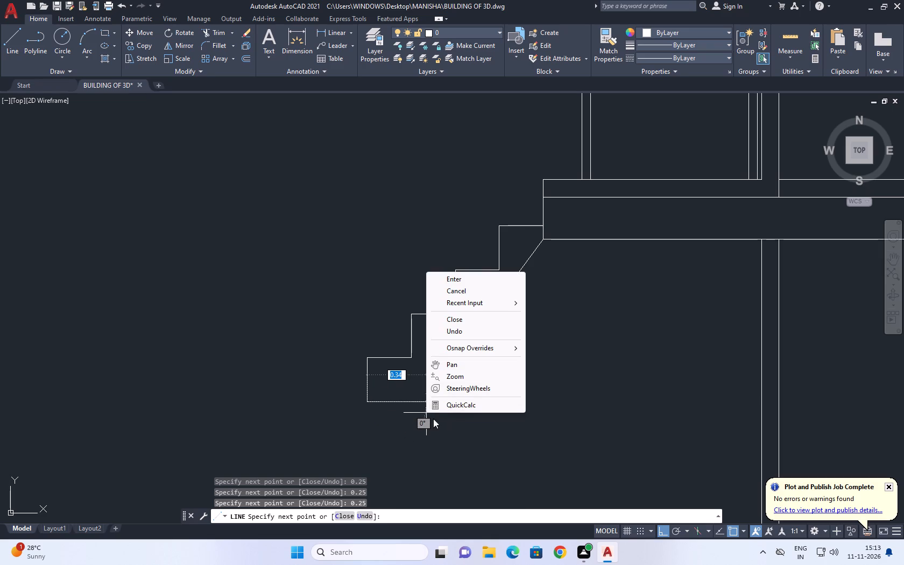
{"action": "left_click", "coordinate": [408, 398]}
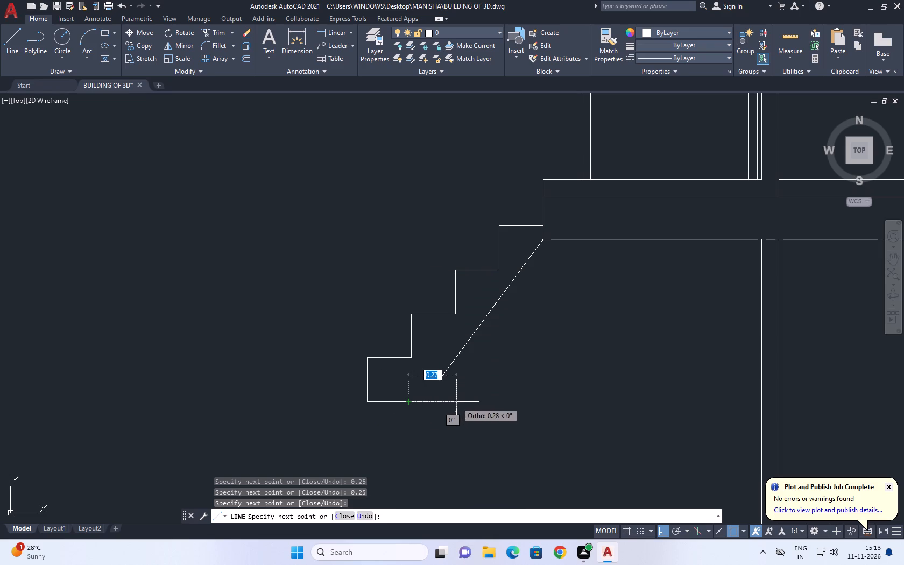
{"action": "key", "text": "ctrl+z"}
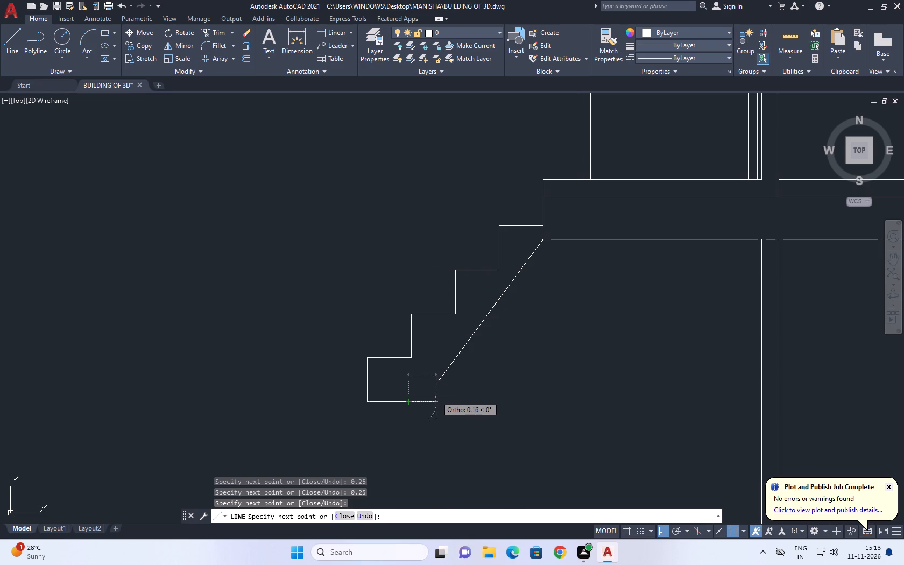
Draw a 0.25 horizontal line rightward from the foot of the last riser and finish the stair outline.
{"action": "type", "text": "0.25"}
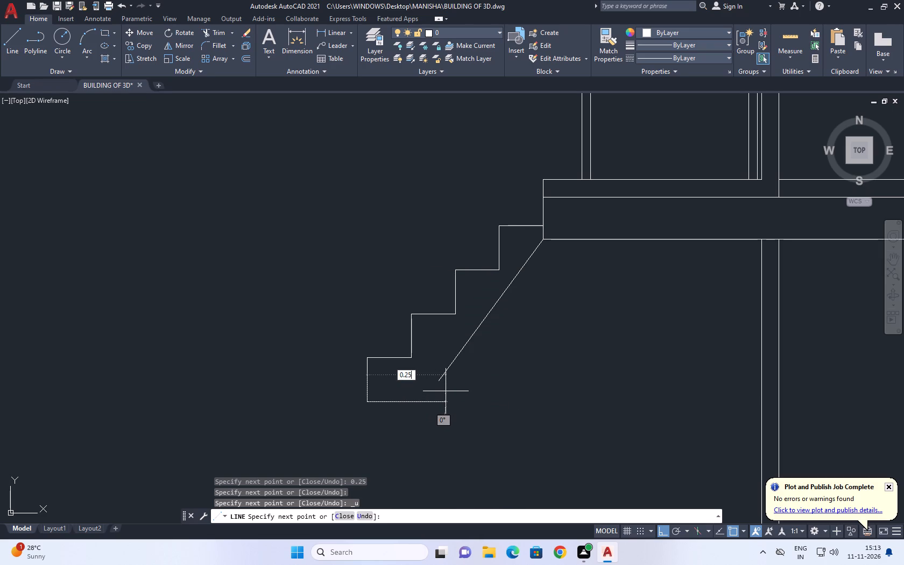
{"action": "key", "text": "Return"}
{"action": "right_click_drag", "start_coordinate": [526, 354], "coordinate": [525, 347]}
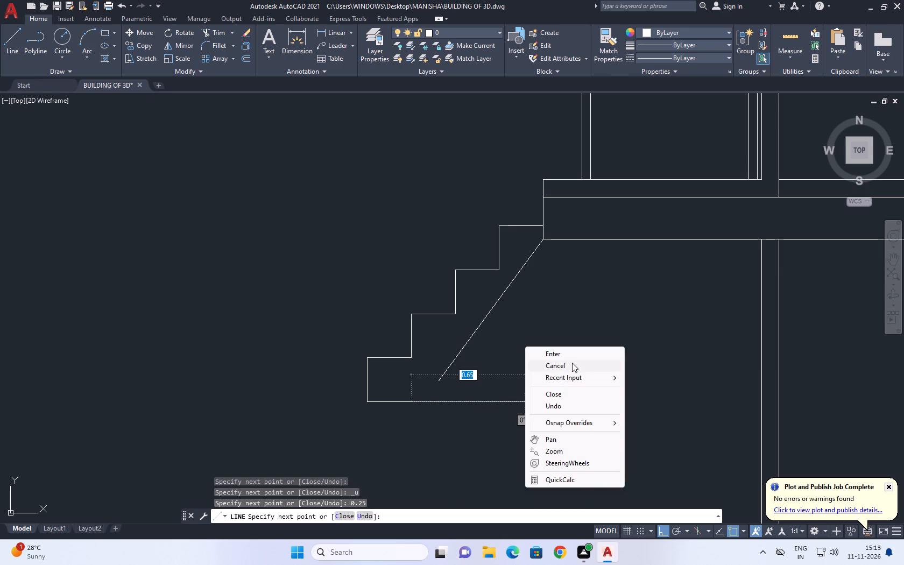
{"action": "left_click", "coordinate": [572, 363]}
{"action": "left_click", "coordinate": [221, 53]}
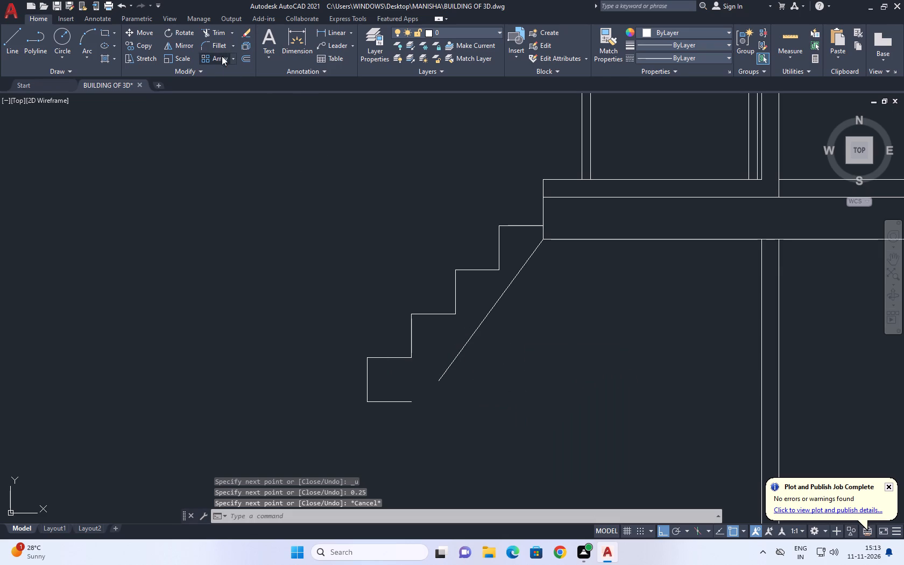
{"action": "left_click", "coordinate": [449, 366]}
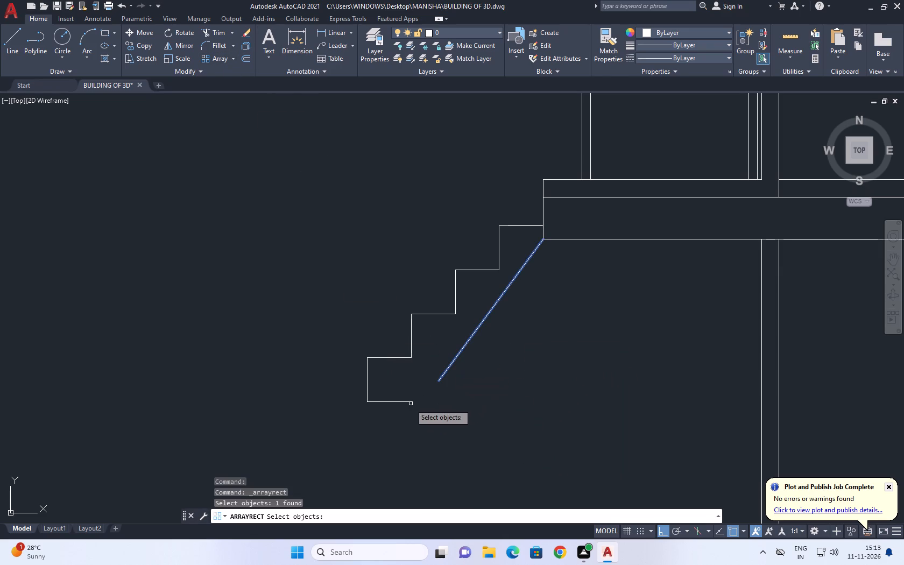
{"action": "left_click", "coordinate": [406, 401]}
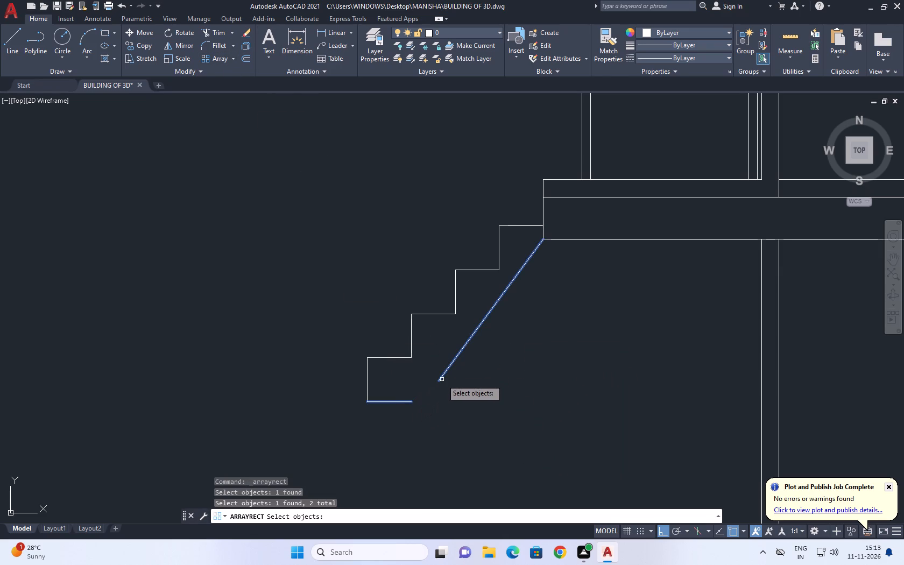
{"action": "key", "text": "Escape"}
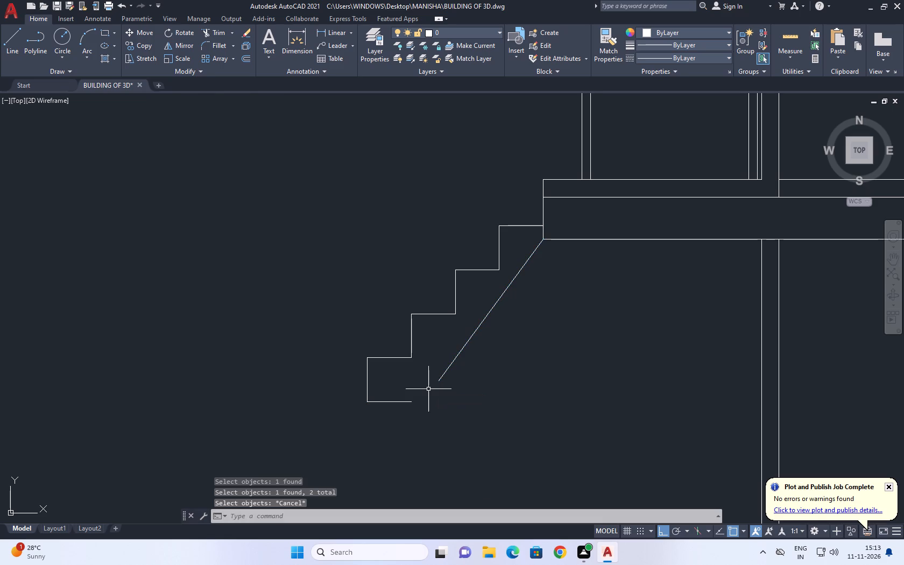
Fillet the stair's bottom horizontal line with the sloping underside line at radius 0 to close the lower corner.
{"action": "type", "text": "F"}
{"action": "key", "text": "space"}
{"action": "left_click", "coordinate": [400, 401]}
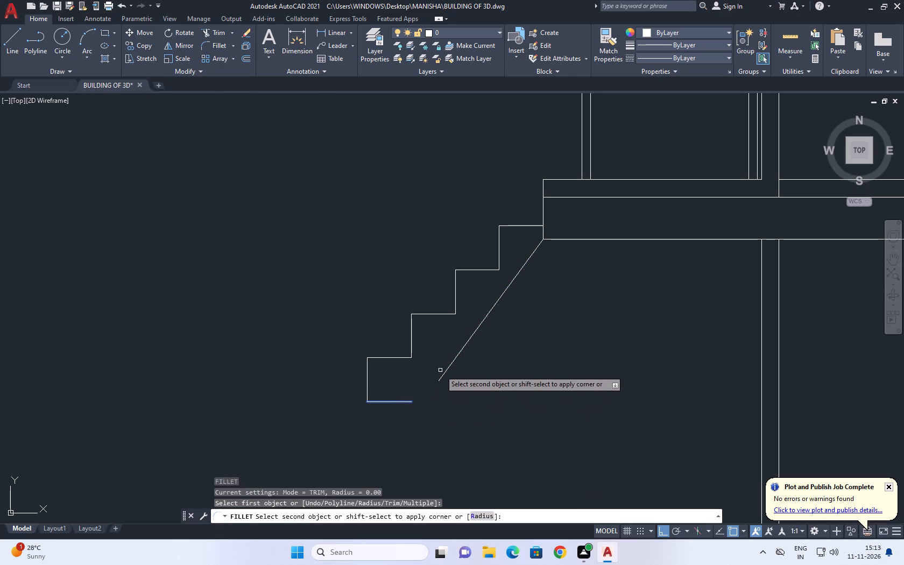
{"action": "left_click", "coordinate": [443, 376]}
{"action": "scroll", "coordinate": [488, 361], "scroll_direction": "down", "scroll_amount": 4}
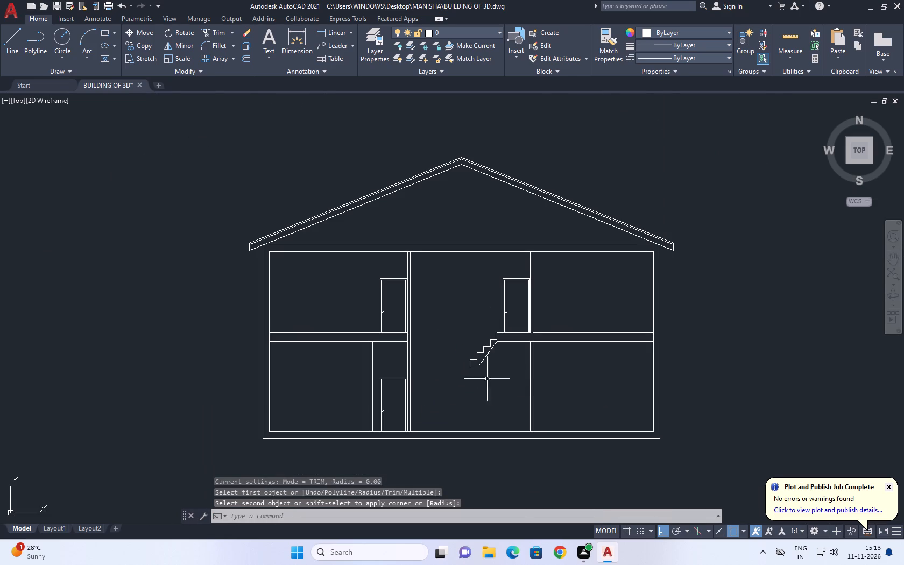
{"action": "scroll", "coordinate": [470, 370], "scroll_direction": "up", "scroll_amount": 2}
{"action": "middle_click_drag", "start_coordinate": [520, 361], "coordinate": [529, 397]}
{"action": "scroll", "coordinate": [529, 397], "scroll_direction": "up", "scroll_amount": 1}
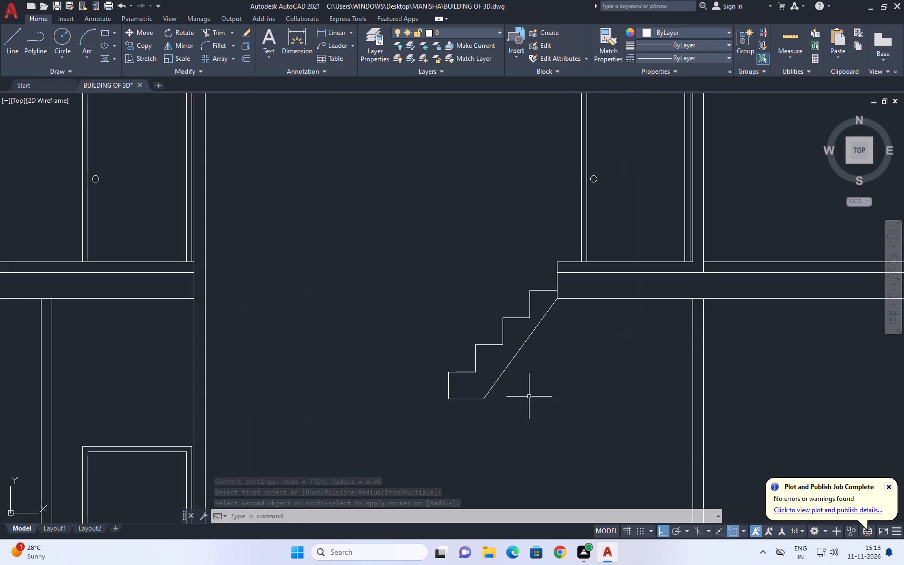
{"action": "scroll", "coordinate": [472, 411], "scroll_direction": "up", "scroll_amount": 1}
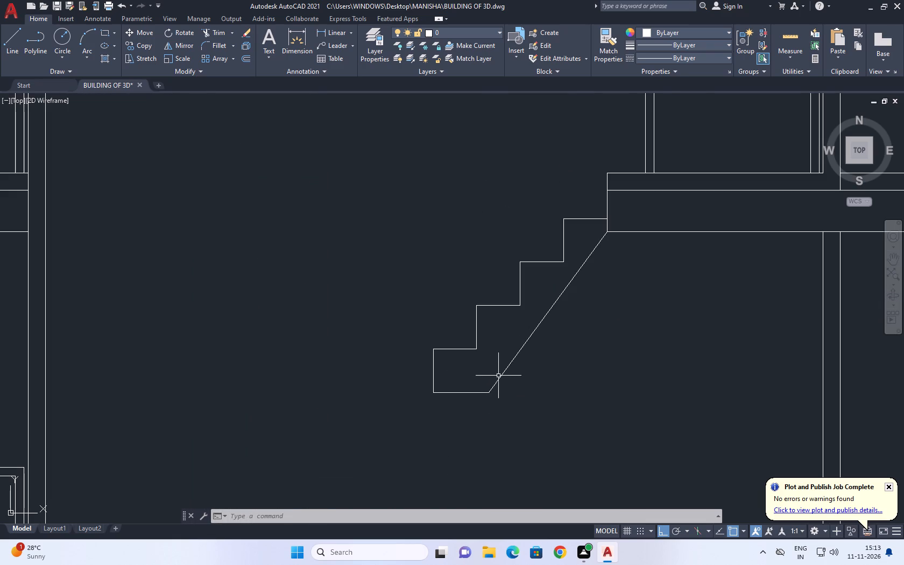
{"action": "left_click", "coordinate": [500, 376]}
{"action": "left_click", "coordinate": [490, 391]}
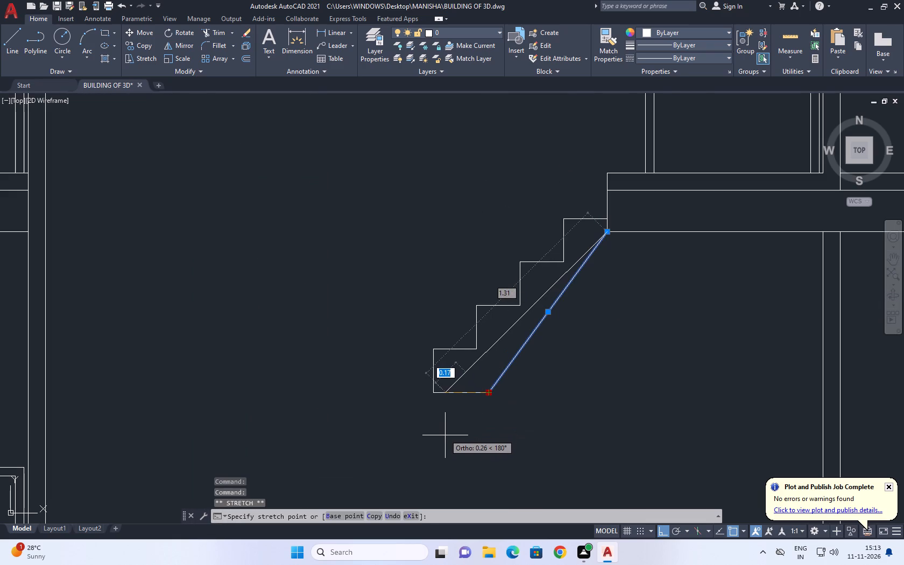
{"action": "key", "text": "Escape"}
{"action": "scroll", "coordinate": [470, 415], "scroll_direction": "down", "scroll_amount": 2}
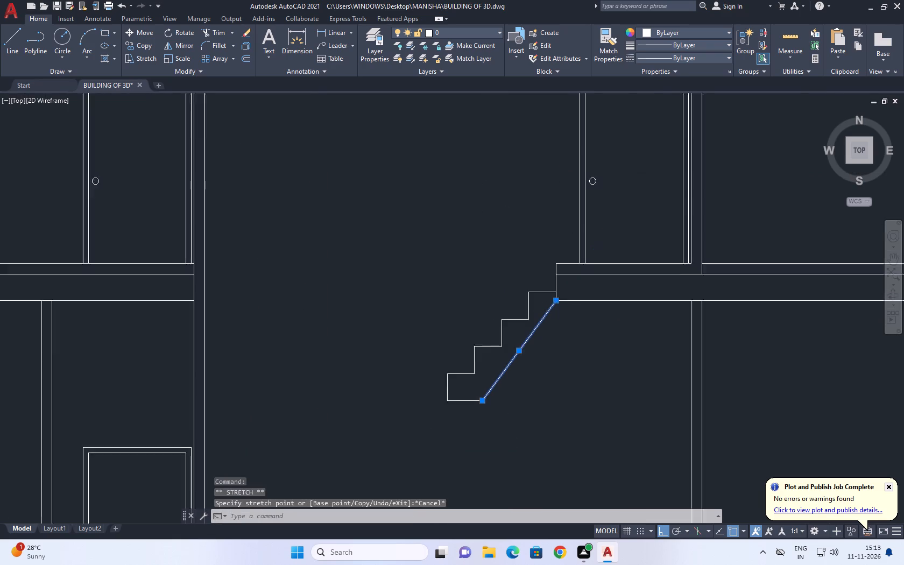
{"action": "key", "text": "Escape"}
Draw a 0.8 vertical line upward from the landing ledge's top end corner as one side of a railing post.
{"action": "middle_click_drag", "start_coordinate": [467, 414], "coordinate": [587, 373]}
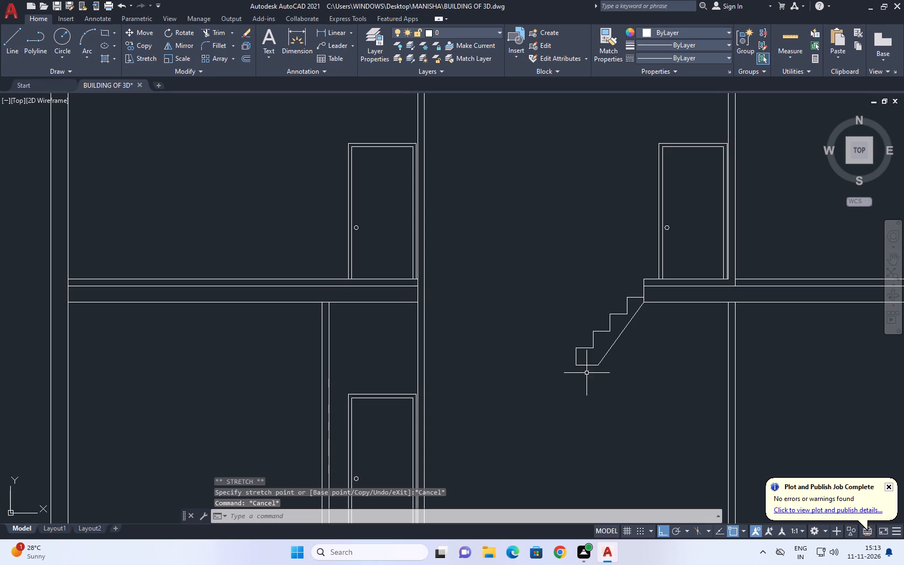
{"action": "middle_click_drag", "start_coordinate": [576, 388], "coordinate": [553, 439]}
{"action": "type", "text": "L"}
{"action": "key", "text": "space"}
{"action": "middle_click_drag", "start_coordinate": [539, 429], "coordinate": [503, 491]}
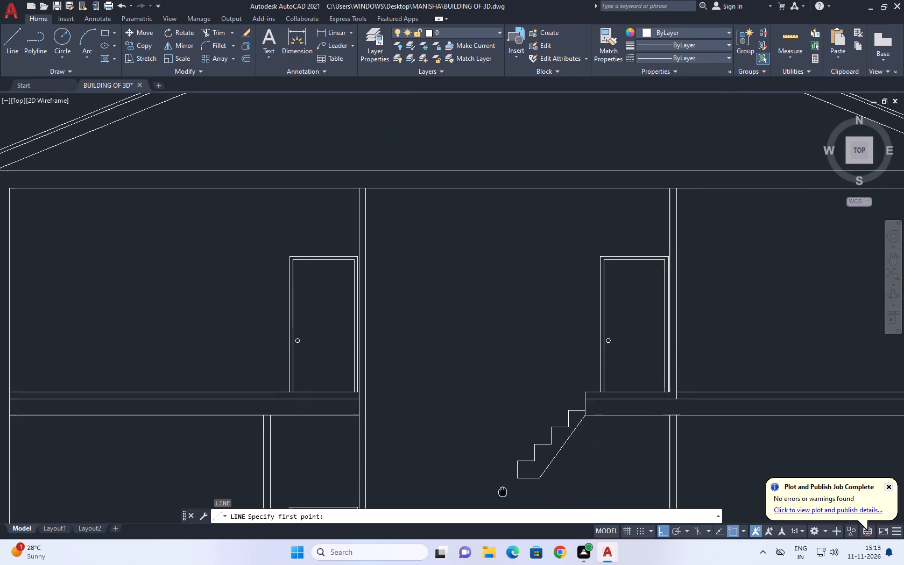
{"action": "scroll", "coordinate": [581, 394], "scroll_direction": "up", "scroll_amount": 2}
{"action": "left_click", "coordinate": [594, 391]}
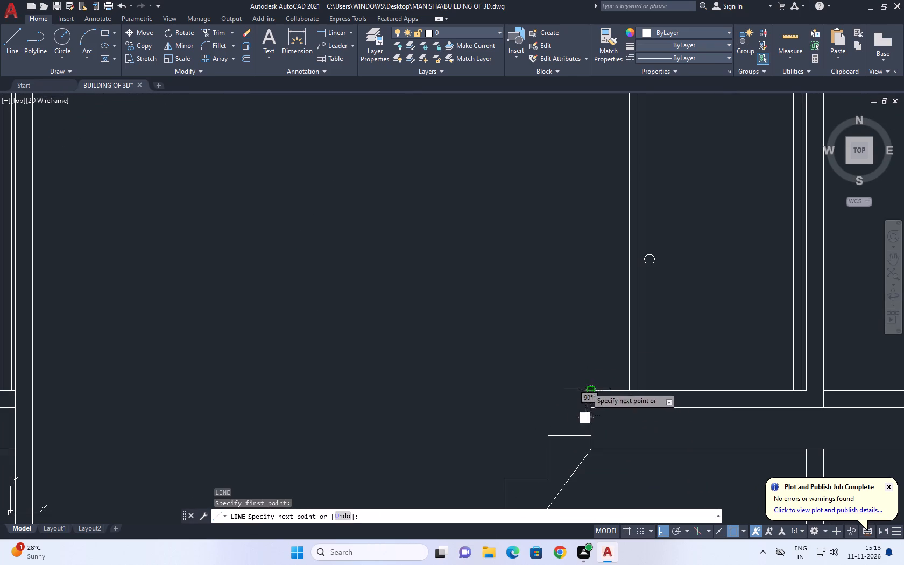
{"action": "middle_click_drag", "start_coordinate": [576, 238], "coordinate": [582, 305]}
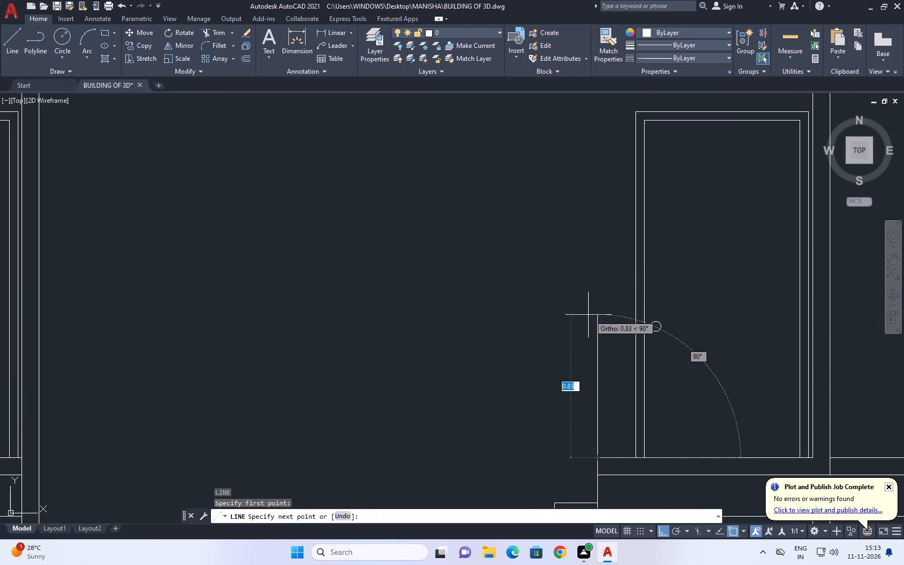
{"action": "key", "text": "1"}
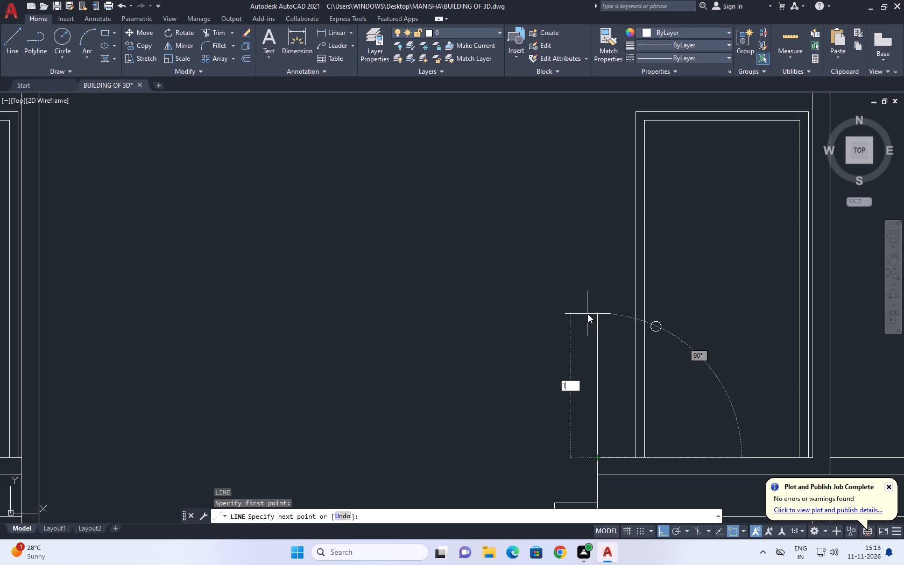
{"action": "key", "text": "Return"}
{"action": "scroll", "coordinate": [588, 314], "scroll_direction": "up", "scroll_amount": 1}
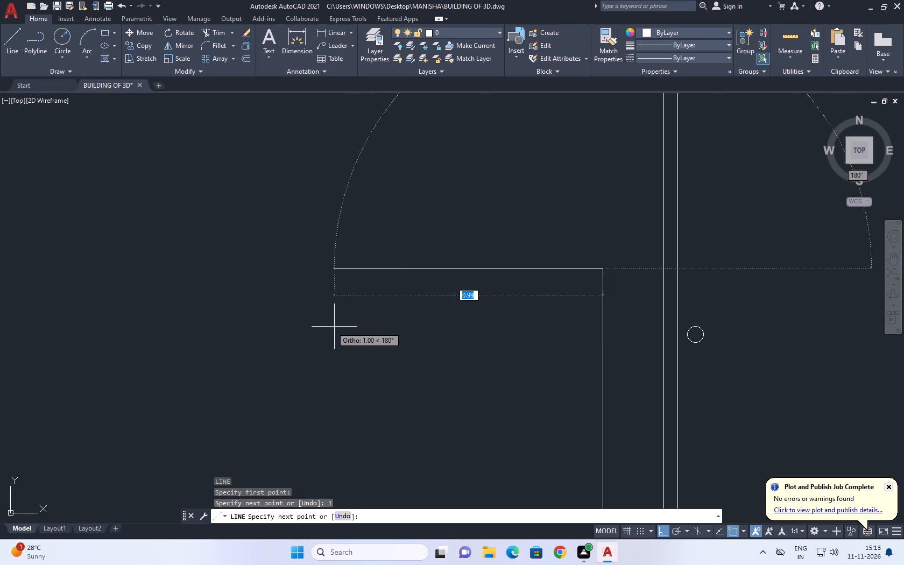
{"action": "scroll", "coordinate": [360, 324], "scroll_direction": "down", "scroll_amount": 3}
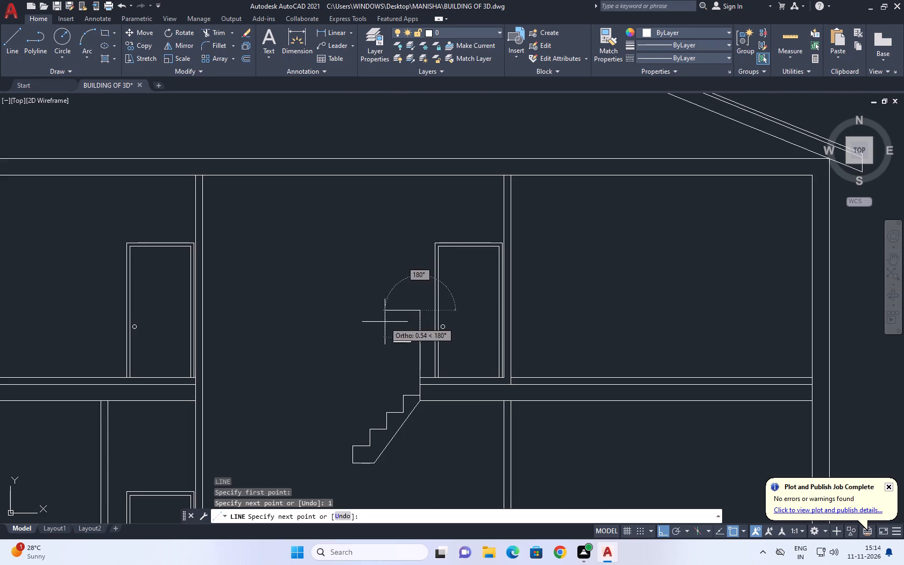
{"action": "key", "text": "ctrl+z"}
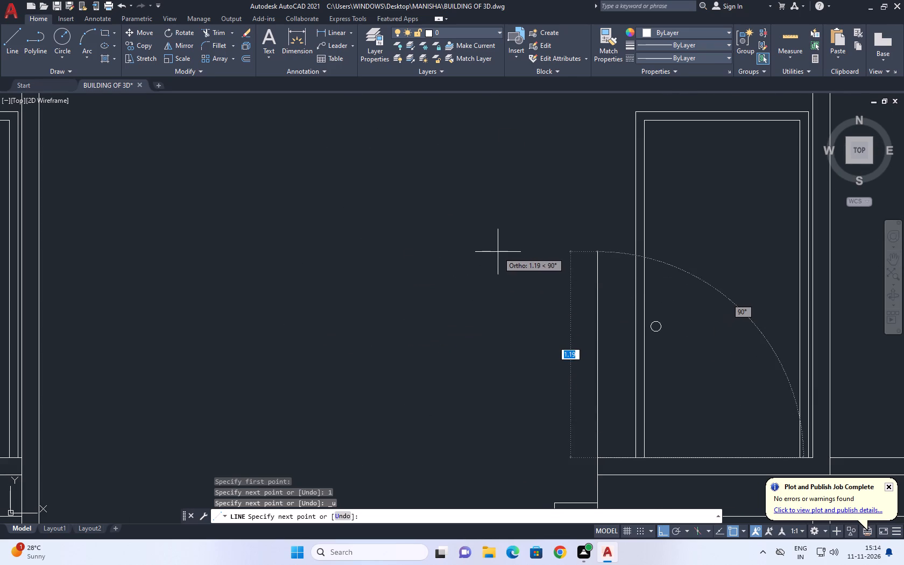
{"action": "type", "text": "0.8"}
{"action": "key", "text": "Return"}
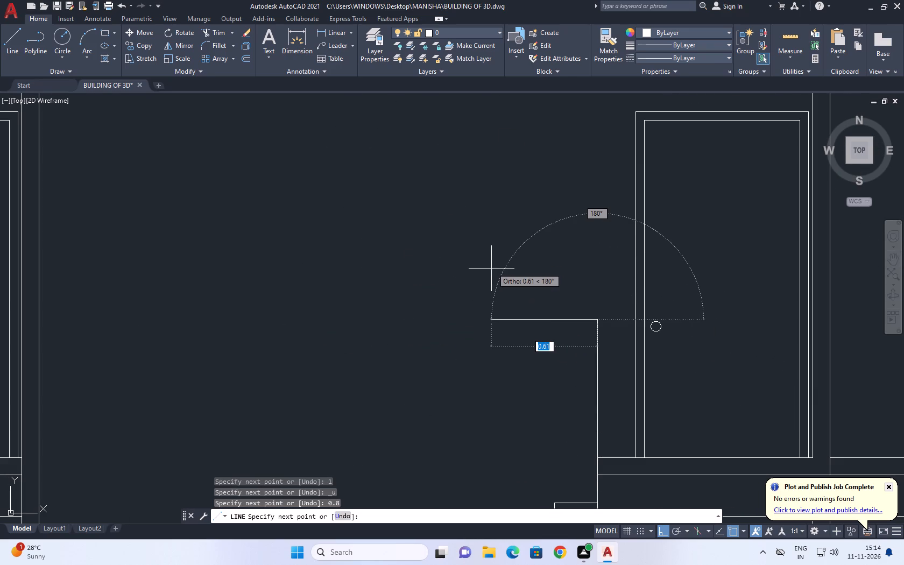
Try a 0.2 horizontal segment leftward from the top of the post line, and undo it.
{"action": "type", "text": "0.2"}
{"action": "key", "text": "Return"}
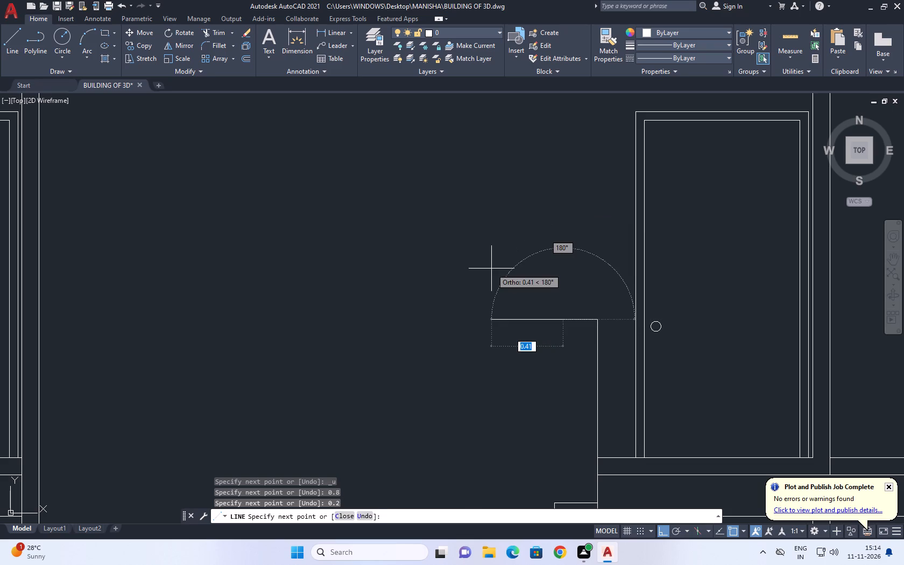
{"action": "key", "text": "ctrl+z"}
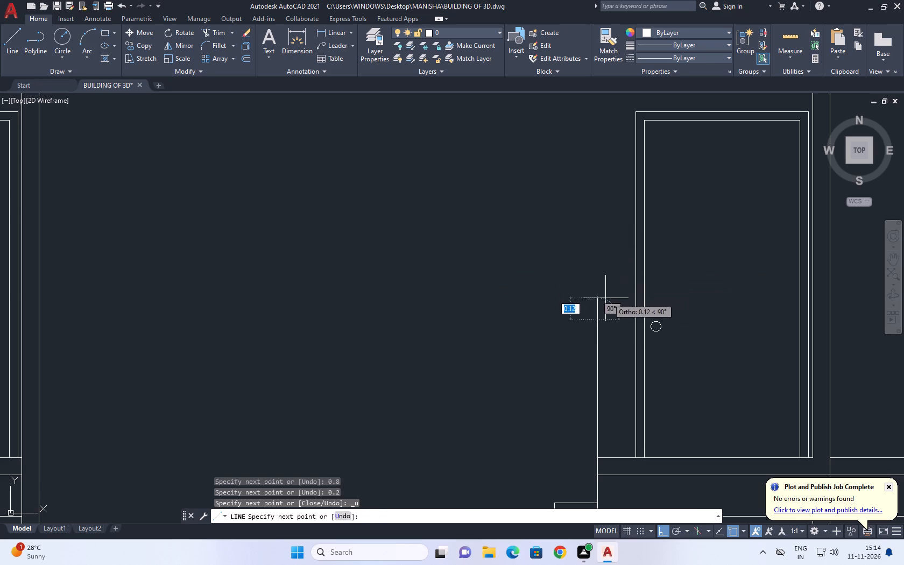
Draw the post's top about 0.04 leftward and its second side straight down past the top stair tread, and finish the line.
{"action": "scroll", "coordinate": [600, 329], "scroll_direction": "up", "scroll_amount": 1}
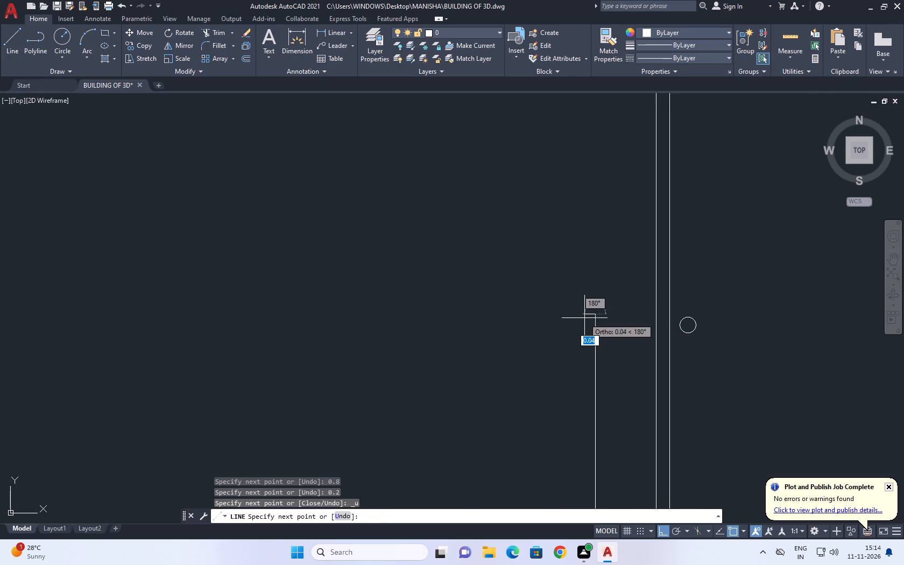
{"action": "left_click", "coordinate": [584, 314]}
{"action": "scroll", "coordinate": [571, 389], "scroll_direction": "down", "scroll_amount": 1}
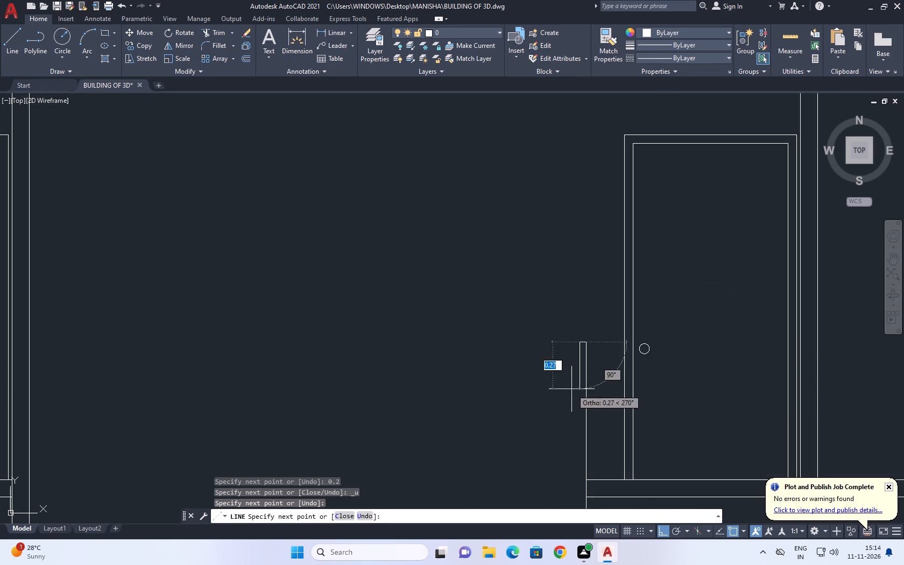
{"action": "middle_click_drag", "start_coordinate": [604, 440], "coordinate": [578, 325]}
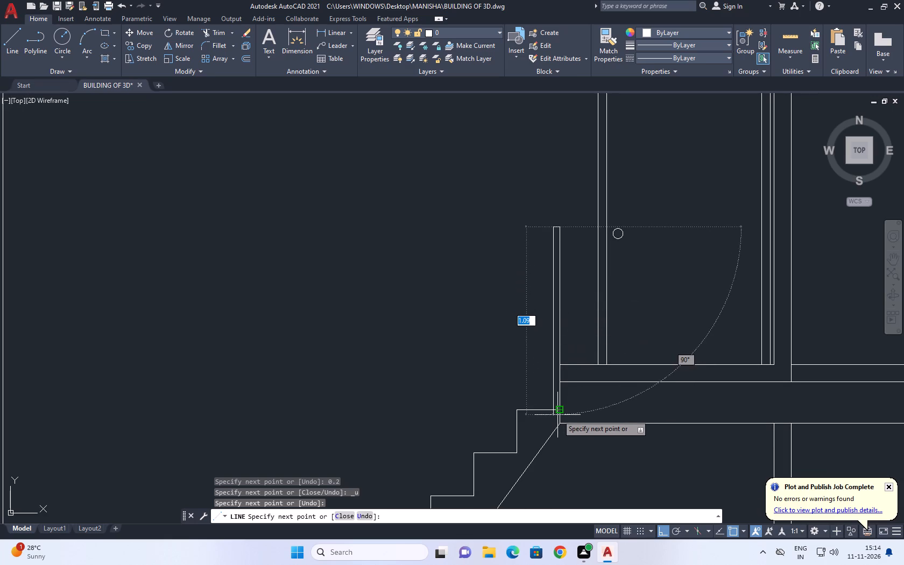
{"action": "scroll", "coordinate": [559, 412], "scroll_direction": "up", "scroll_amount": 1}
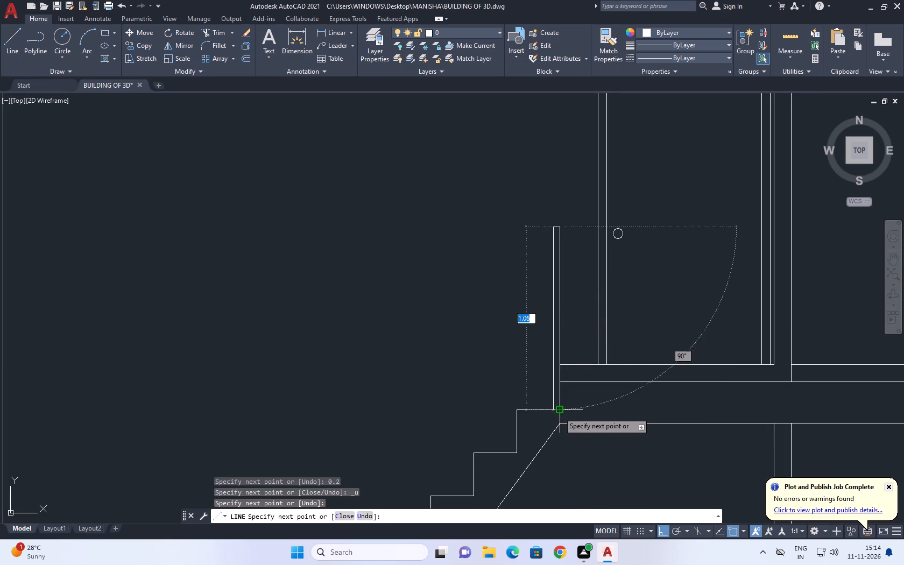
{"action": "scroll", "coordinate": [553, 415], "scroll_direction": "up", "scroll_amount": 2}
{"action": "left_click", "coordinate": [543, 436]}
{"action": "scroll", "coordinate": [542, 436], "scroll_direction": "up", "scroll_amount": 1}
{"action": "right_click_drag", "start_coordinate": [451, 294], "coordinate": [439, 288]}
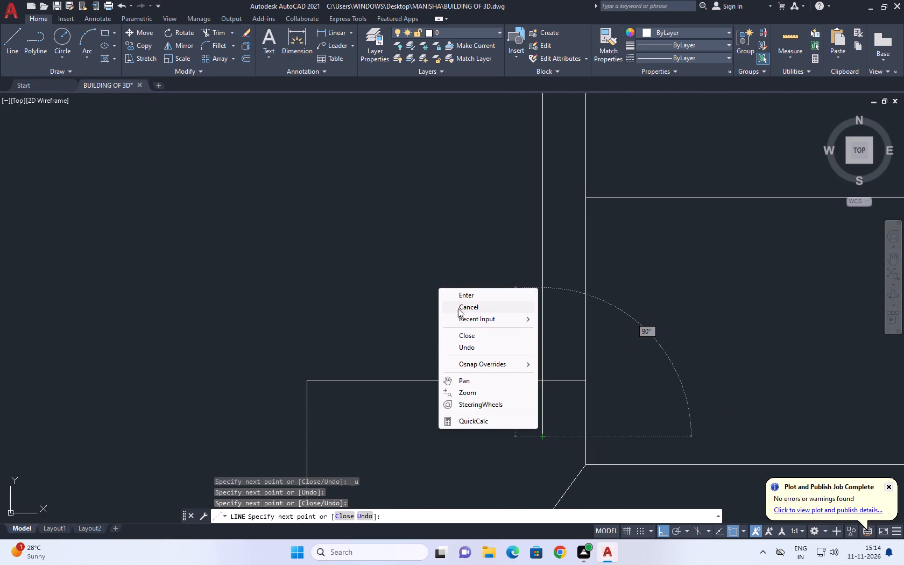
{"action": "left_click", "coordinate": [458, 309]}
Trim the piece of the post's side line that extends below the top stair tread.
{"action": "left_click_drag", "start_coordinate": [223, 27], "coordinate": [222, 42]}
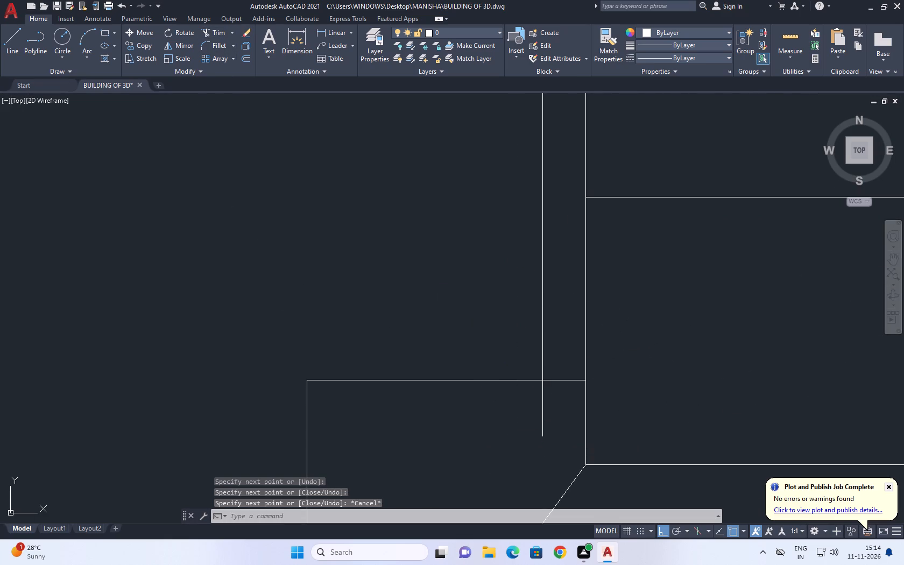
{"action": "left_click", "coordinate": [211, 31]}
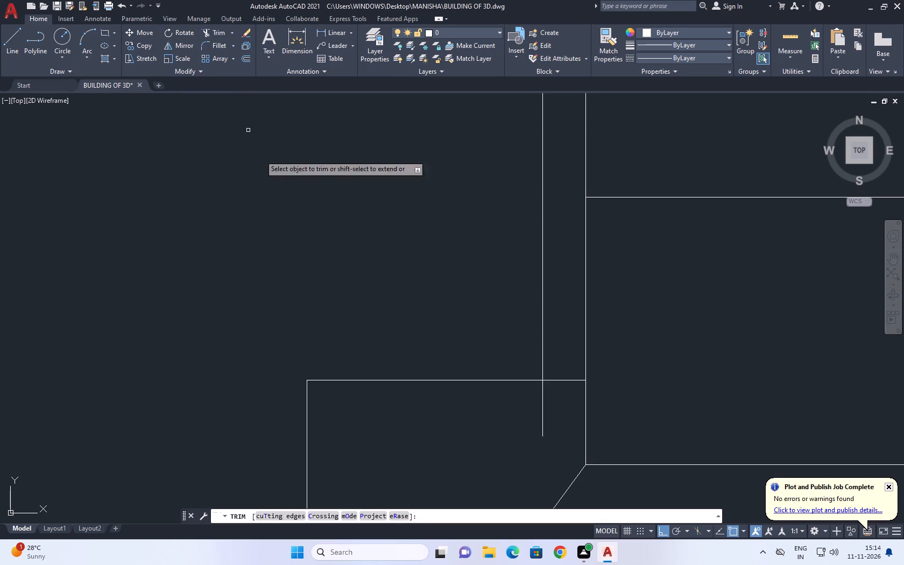
{"action": "left_click", "coordinate": [561, 404]}
{"action": "left_click_drag", "start_coordinate": [497, 419], "coordinate": [482, 438]}
{"action": "right_click", "coordinate": [407, 230]}
{"action": "left_click", "coordinate": [429, 251]}
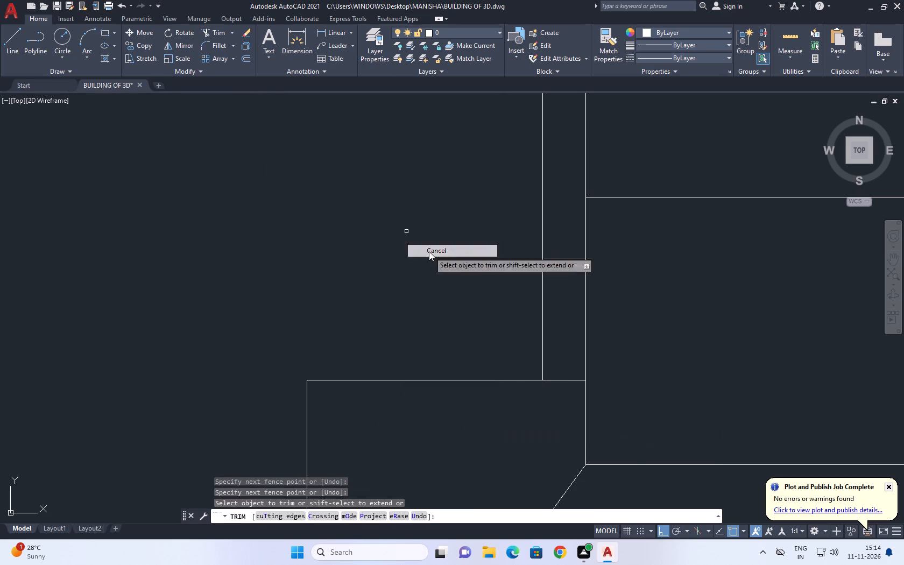
Copy the railing post from the lower end of its left side to the outer corner of the lowest stair tread.
{"action": "scroll", "coordinate": [426, 287], "scroll_direction": "down", "scroll_amount": 4}
{"action": "middle_click_drag", "start_coordinate": [471, 245], "coordinate": [487, 315]}
{"action": "scroll", "coordinate": [487, 315], "scroll_direction": "down", "scroll_amount": 1}
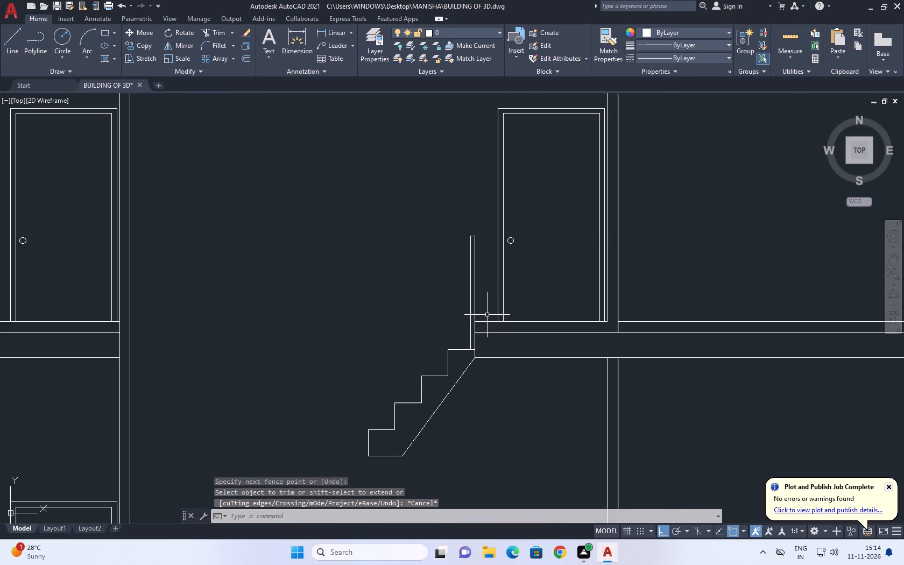
{"action": "scroll", "coordinate": [479, 285], "scroll_direction": "up", "scroll_amount": 1}
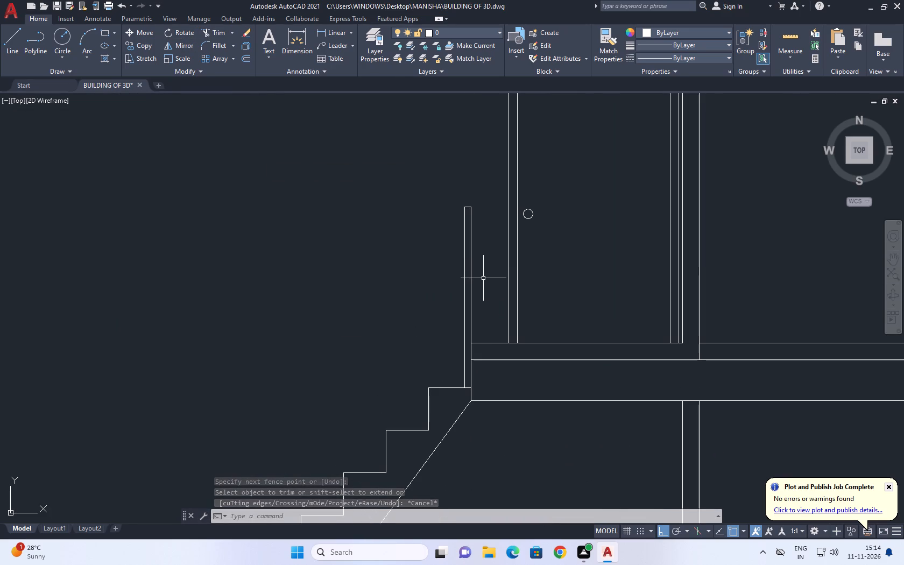
{"action": "scroll", "coordinate": [476, 231], "scroll_direction": "down", "scroll_amount": 2}
{"action": "left_click", "coordinate": [478, 219]}
{"action": "left_click_drag", "start_coordinate": [443, 241], "coordinate": [435, 245]}
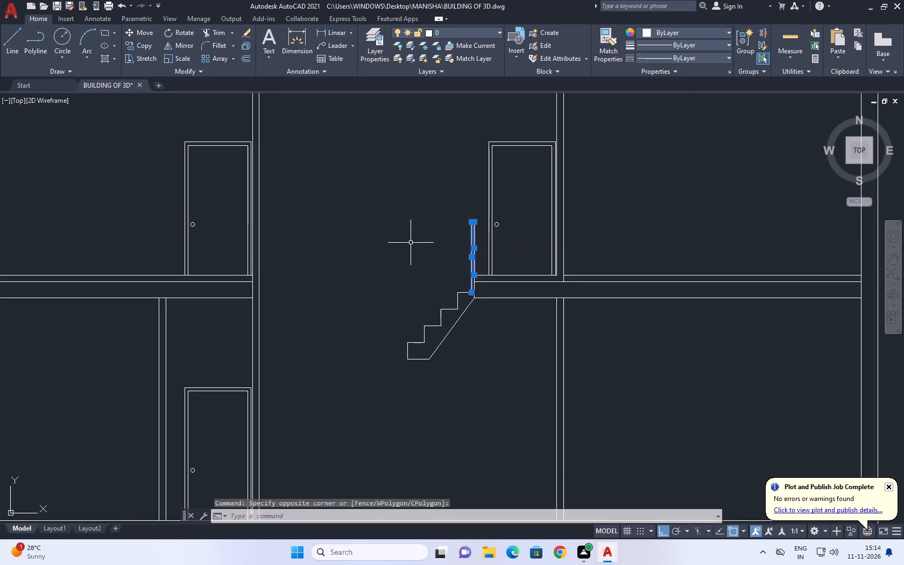
{"action": "left_click", "coordinate": [145, 47]}
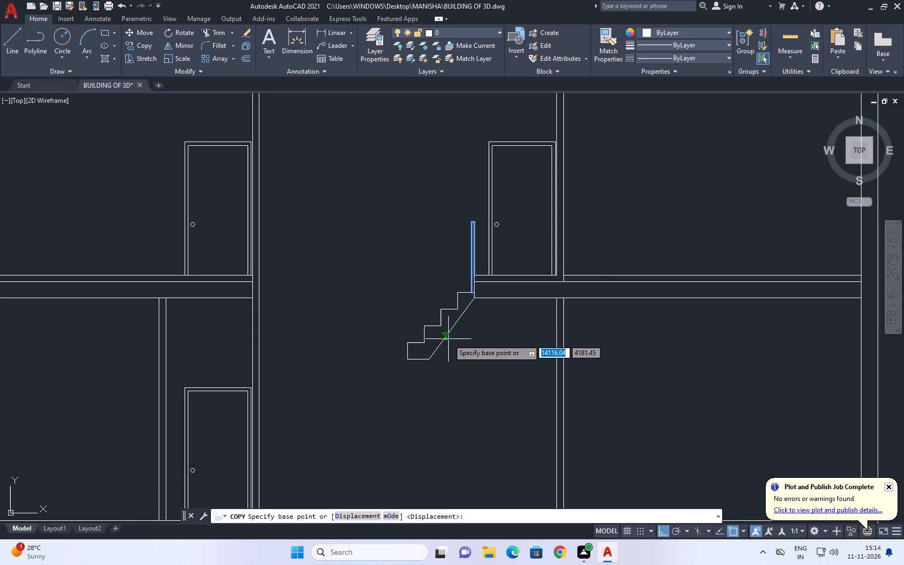
{"action": "middle_click_drag", "start_coordinate": [441, 278], "coordinate": [447, 309]}
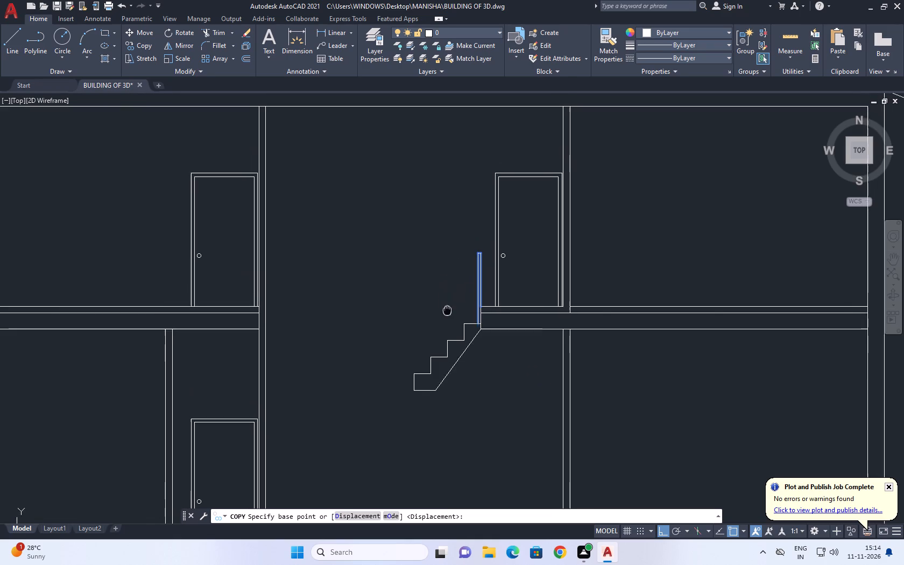
{"action": "scroll", "coordinate": [476, 309], "scroll_direction": "up", "scroll_amount": 2}
{"action": "left_click", "coordinate": [482, 348]}
{"action": "scroll", "coordinate": [546, 291], "scroll_direction": "down", "scroll_amount": 2}
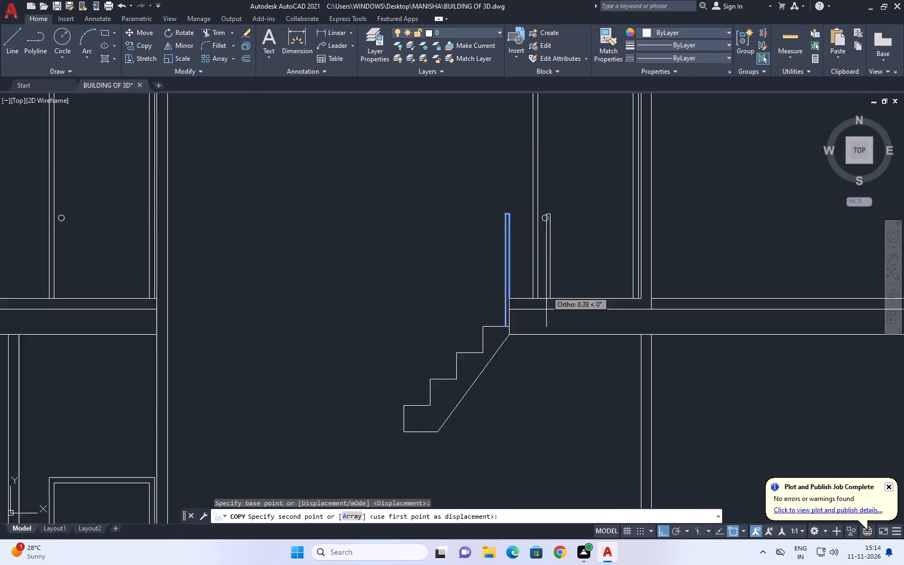
{"action": "scroll", "coordinate": [546, 291], "scroll_direction": "down", "scroll_amount": 2}
{"action": "scroll", "coordinate": [517, 320], "scroll_direction": "up", "scroll_amount": 4}
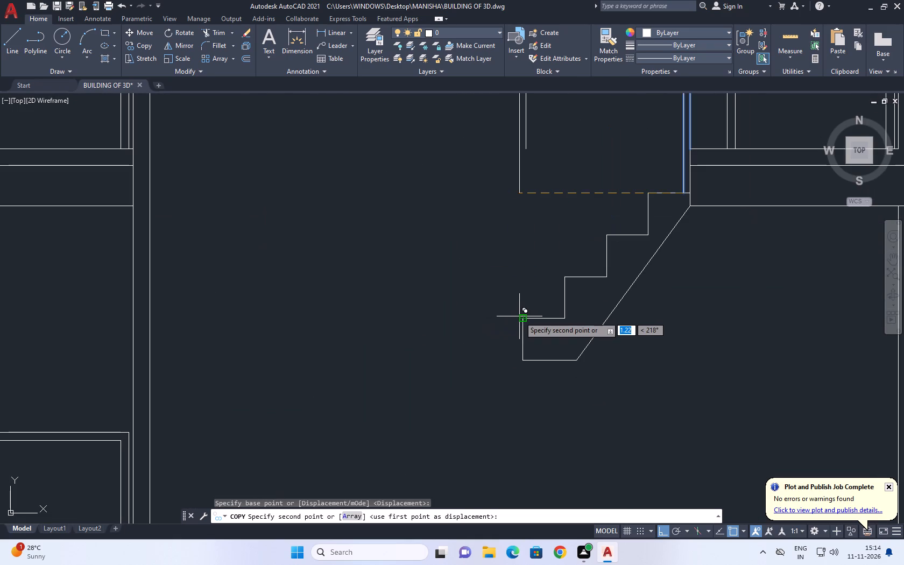
{"action": "left_click", "coordinate": [520, 316]}
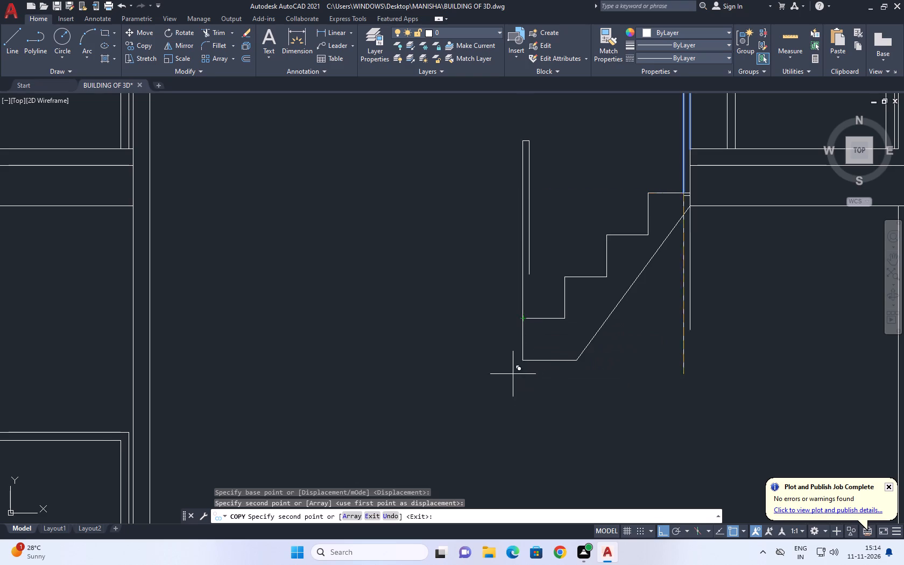
{"action": "right_click", "coordinate": [464, 273]}
{"action": "left_click", "coordinate": [484, 293]}
{"action": "scroll", "coordinate": [484, 293], "scroll_direction": "down", "scroll_amount": 4}
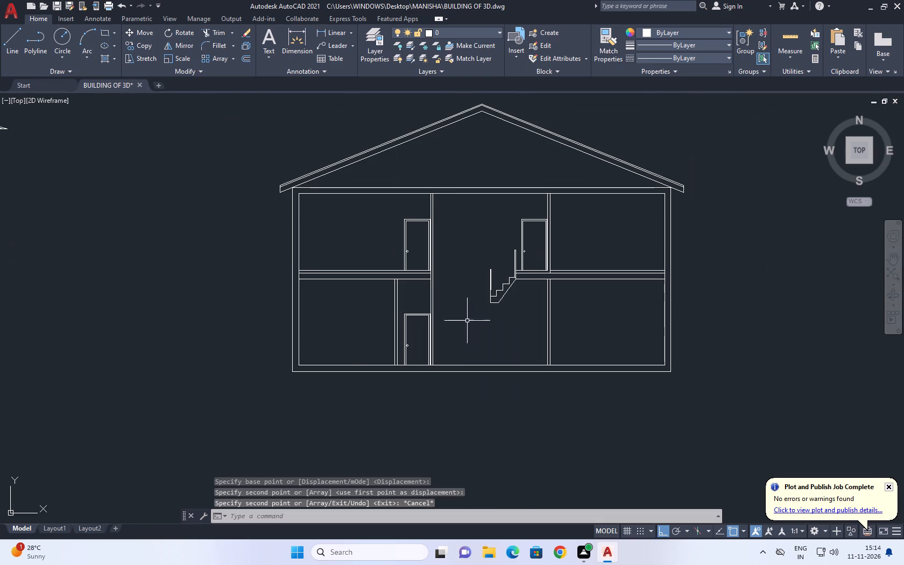
In the upper right bay, draw a line about 0.7 horizontally from the divider's right edge, continuing straight down past the floor's top line.
{"action": "middle_click_drag", "start_coordinate": [446, 312], "coordinate": [500, 337]}
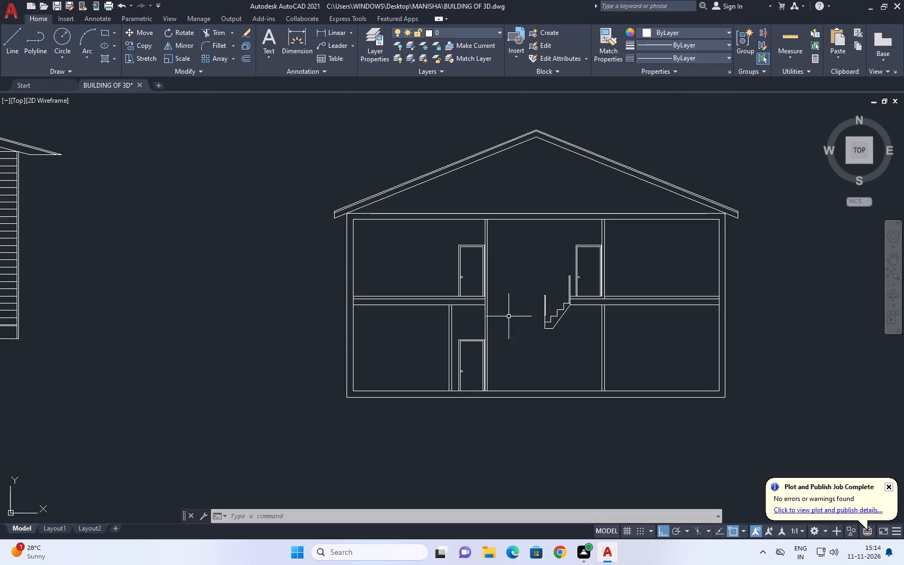
{"action": "left_click", "coordinate": [8, 50]}
{"action": "scroll", "coordinate": [617, 272], "scroll_direction": "up", "scroll_amount": 2}
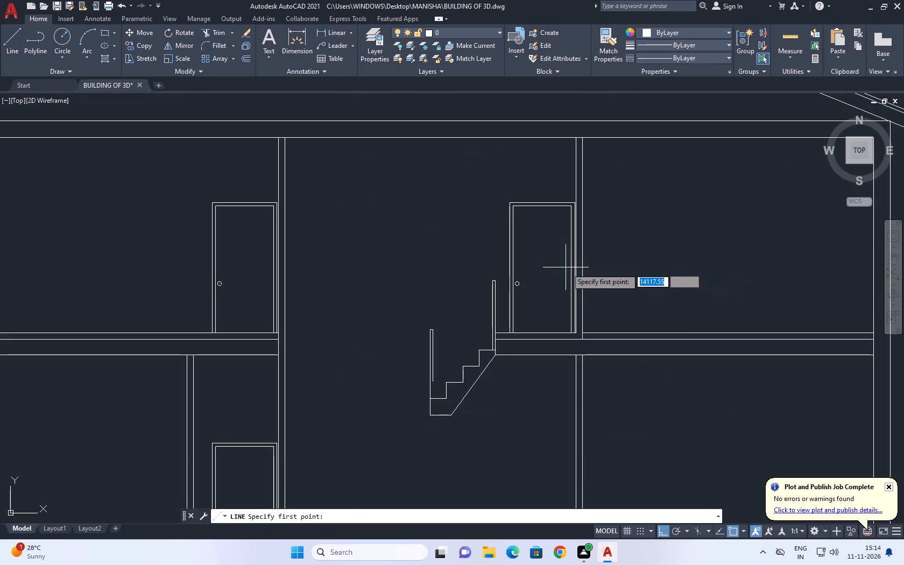
{"action": "left_click", "coordinate": [583, 274]}
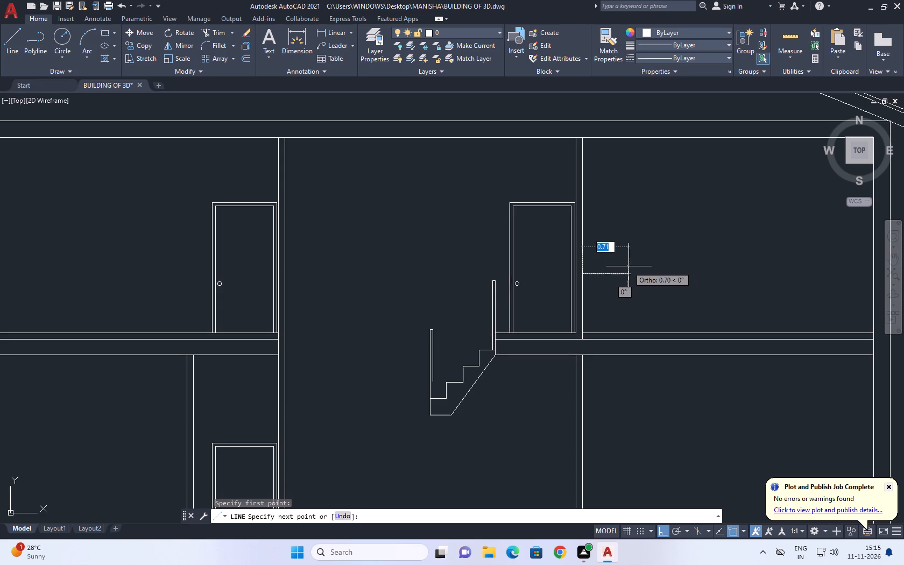
{"action": "left_click", "coordinate": [628, 266]}
{"action": "scroll", "coordinate": [639, 343], "scroll_direction": "up", "scroll_amount": 2}
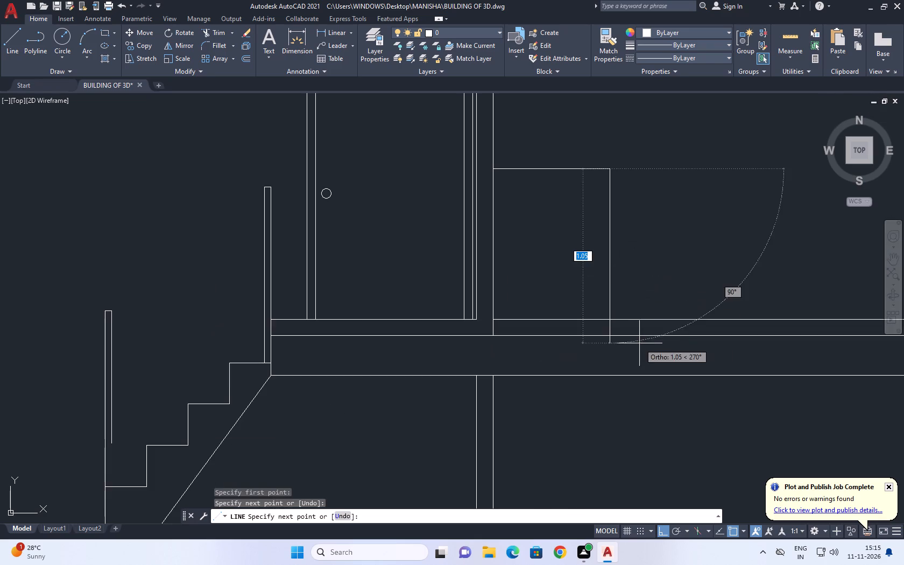
{"action": "scroll", "coordinate": [624, 340], "scroll_direction": "up", "scroll_amount": 2}
{"action": "scroll", "coordinate": [581, 333], "scroll_direction": "up", "scroll_amount": 2}
{"action": "left_click", "coordinate": [594, 268]}
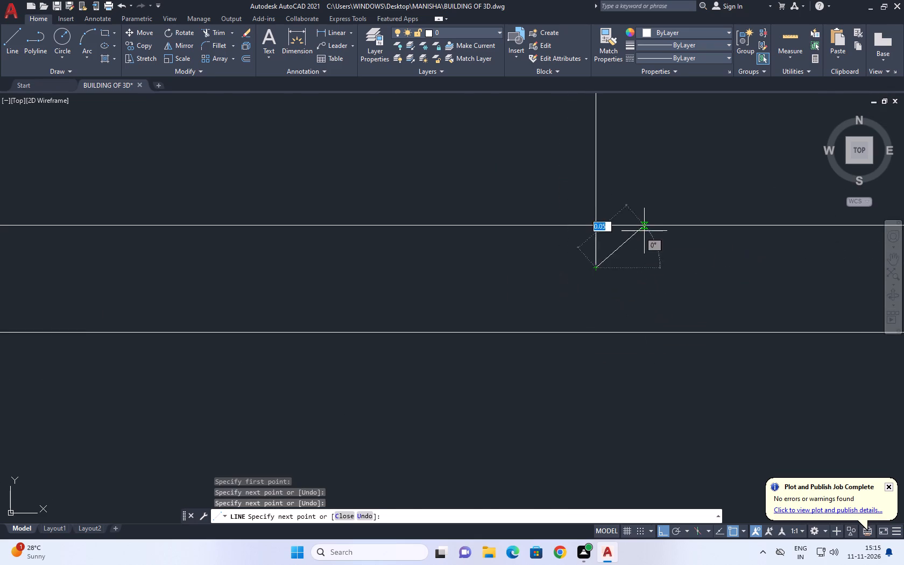
{"action": "right_click", "coordinate": [642, 230]}
{"action": "left_click", "coordinate": [658, 249]}
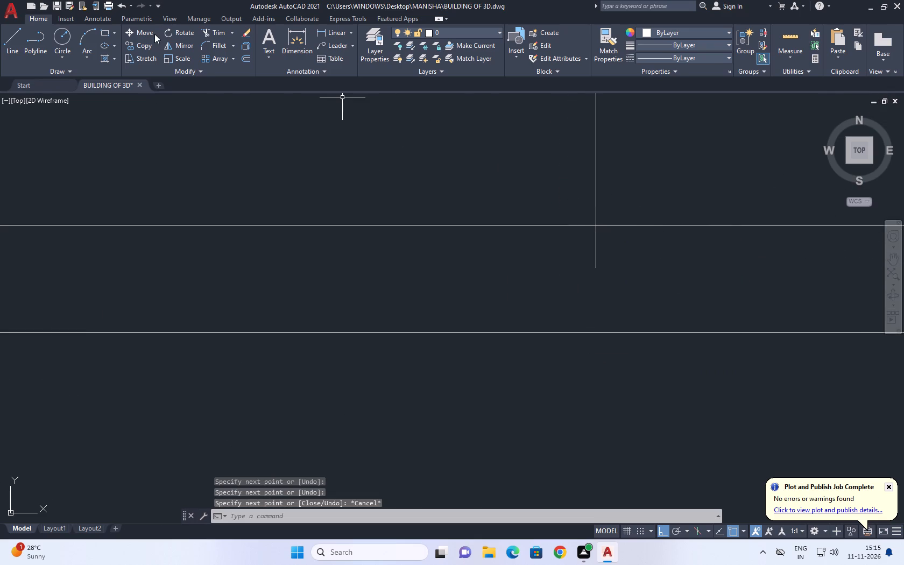
Trim the piece of the upper right bay's new vertical line that extends below the floor's top line.
{"action": "left_click", "coordinate": [220, 29]}
{"action": "left_click_drag", "start_coordinate": [647, 249], "coordinate": [637, 250]}
{"action": "left_click", "coordinate": [535, 243]}
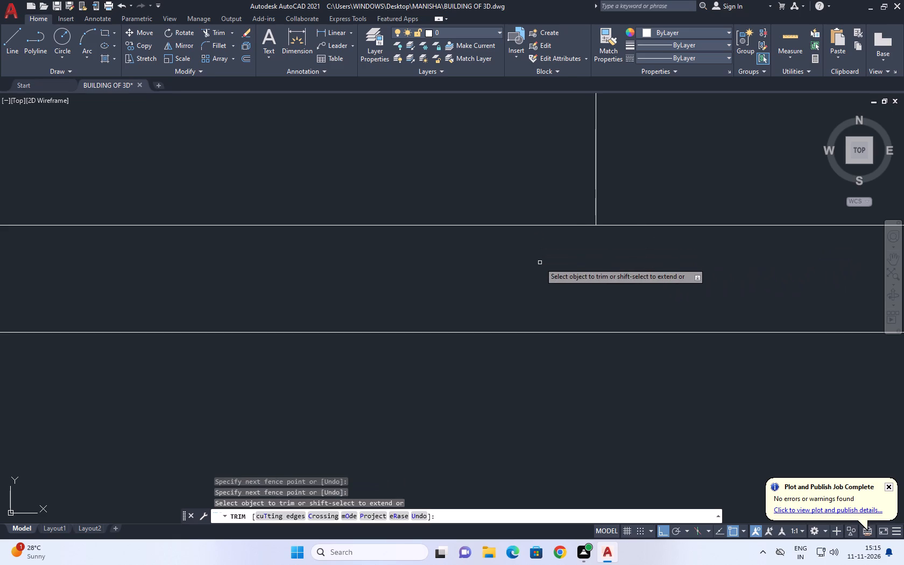
{"action": "right_click", "coordinate": [542, 263]}
{"action": "left_click_drag", "start_coordinate": [563, 279], "coordinate": [566, 286]}
In the lower centre bay, draw a 1.9 horizontal line from the left divider's right edge toward the stair.
{"action": "scroll", "coordinate": [522, 318], "scroll_direction": "down", "scroll_amount": 4}
{"action": "middle_click_drag", "start_coordinate": [513, 210], "coordinate": [528, 250]}
{"action": "scroll", "coordinate": [528, 250], "scroll_direction": "down", "scroll_amount": 1}
{"action": "middle_click_drag", "start_coordinate": [528, 250], "coordinate": [540, 294]}
{"action": "scroll", "coordinate": [541, 294], "scroll_direction": "down", "scroll_amount": 3}
{"action": "middle_click_drag", "start_coordinate": [620, 287], "coordinate": [613, 308]}
{"action": "scroll", "coordinate": [613, 310], "scroll_direction": "up", "scroll_amount": 1}
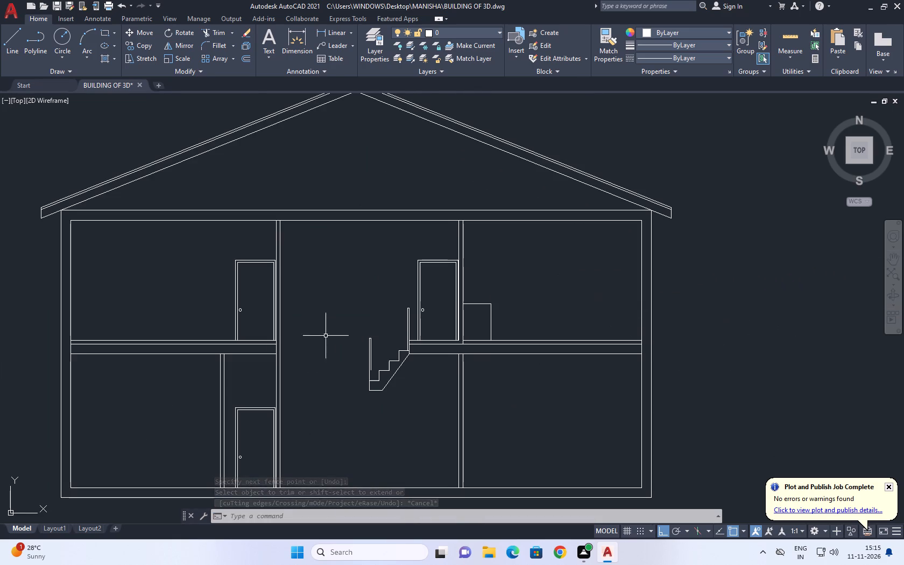
{"action": "middle_click_drag", "start_coordinate": [252, 345], "coordinate": [327, 357]}
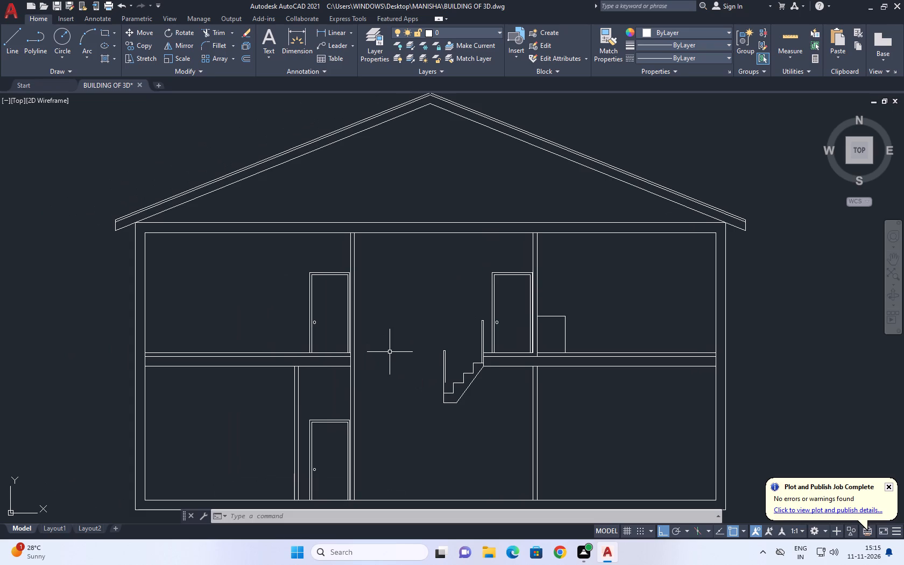
{"action": "scroll", "coordinate": [477, 412], "scroll_direction": "down", "scroll_amount": 1}
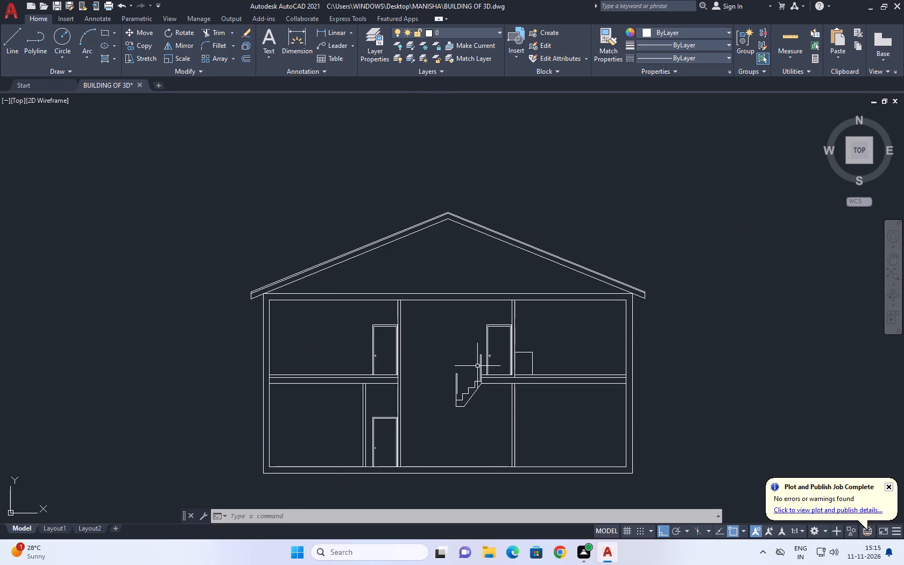
{"action": "middle_click_drag", "start_coordinate": [435, 426], "coordinate": [502, 381]}
{"action": "scroll", "coordinate": [503, 377], "scroll_direction": "up", "scroll_amount": 1}
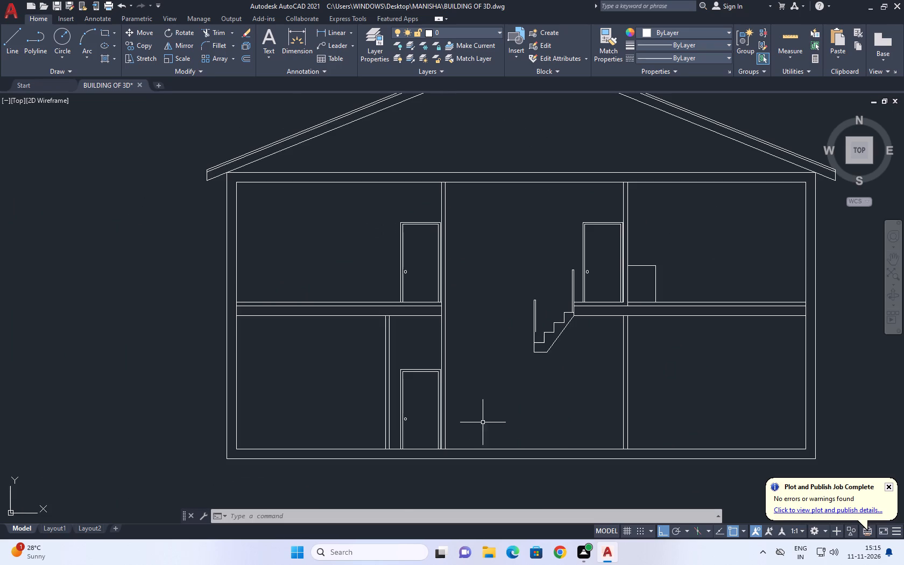
{"action": "scroll", "coordinate": [398, 328], "scroll_direction": "up", "scroll_amount": 2}
{"action": "middle_click_drag", "start_coordinate": [596, 378], "coordinate": [518, 379]}
{"action": "scroll", "coordinate": [514, 379], "scroll_direction": "down", "scroll_amount": 1}
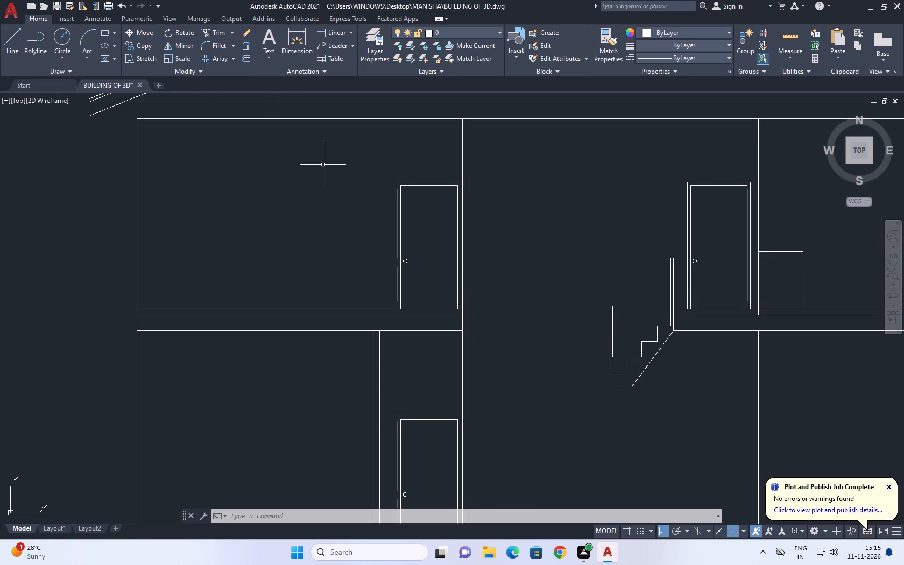
{"action": "left_click", "coordinate": [5, 36]}
{"action": "scroll", "coordinate": [461, 377], "scroll_direction": "up", "scroll_amount": 1}
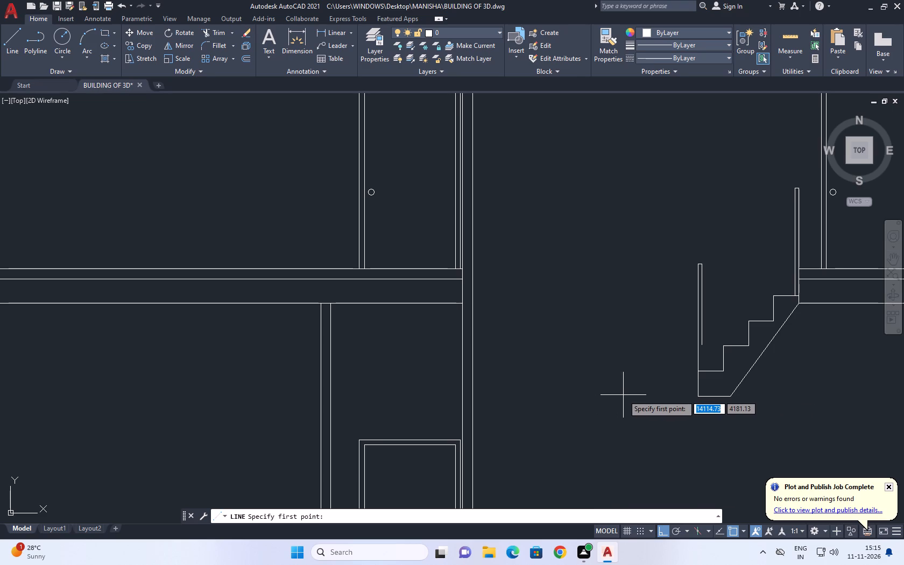
{"action": "left_click", "coordinate": [471, 372]}
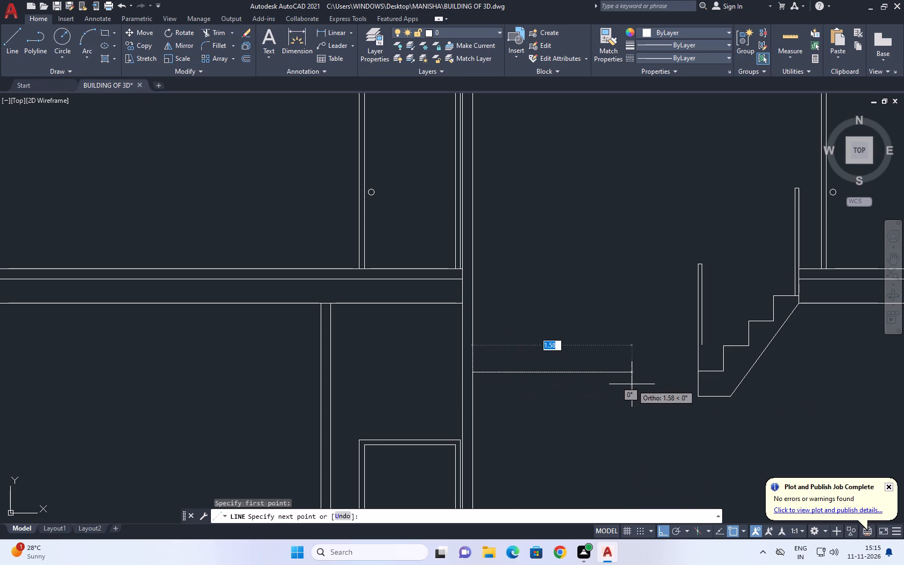
{"action": "type", "text": "1.9+"}
{"action": "key", "text": "Return"}
{"action": "key", "text": "BackSpace"}
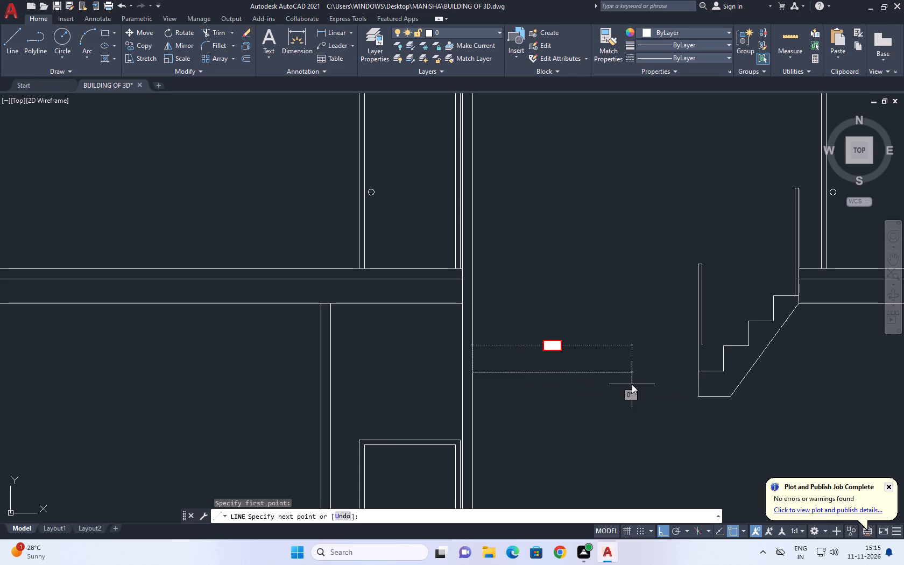
{"action": "type", "text": "1."}
{"action": "key", "text": "9"}
{"action": "key", "text": "Return"}
Continue the line straight down from the 1.9 segment's end past the ground floor's top line, and finish it.
{"action": "scroll", "coordinate": [631, 431], "scroll_direction": "down", "scroll_amount": 2}
{"action": "middle_click_drag", "start_coordinate": [641, 474], "coordinate": [637, 423]}
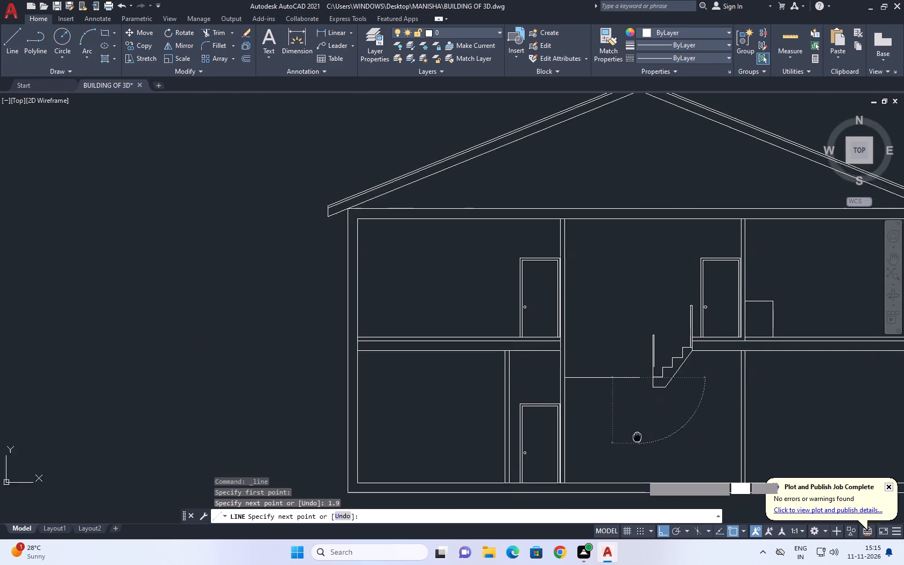
{"action": "middle_click_drag", "start_coordinate": [637, 423], "coordinate": [623, 342]}
{"action": "scroll", "coordinate": [612, 400], "scroll_direction": "up", "scroll_amount": 2}
{"action": "scroll", "coordinate": [669, 375], "scroll_direction": "up", "scroll_amount": 2}
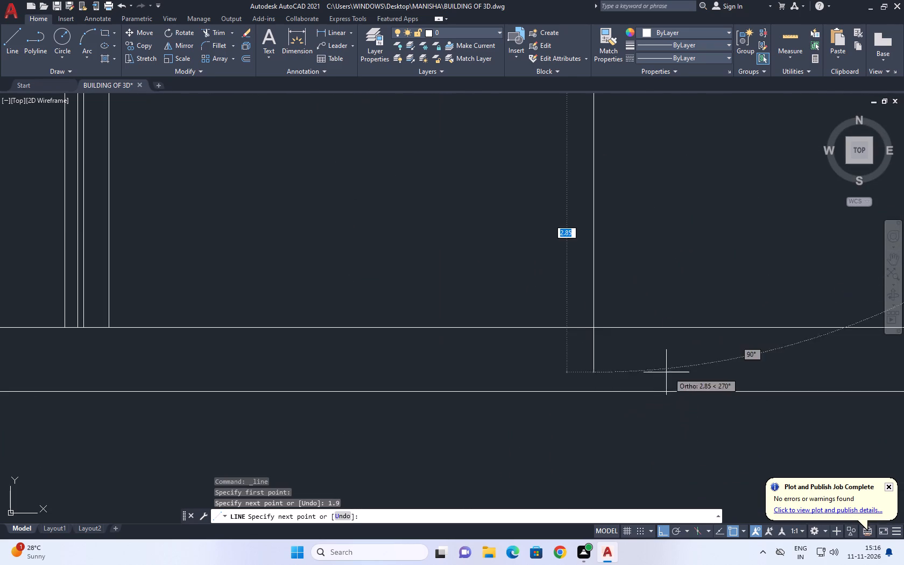
{"action": "left_click", "coordinate": [597, 356]}
{"action": "right_click", "coordinate": [668, 225]}
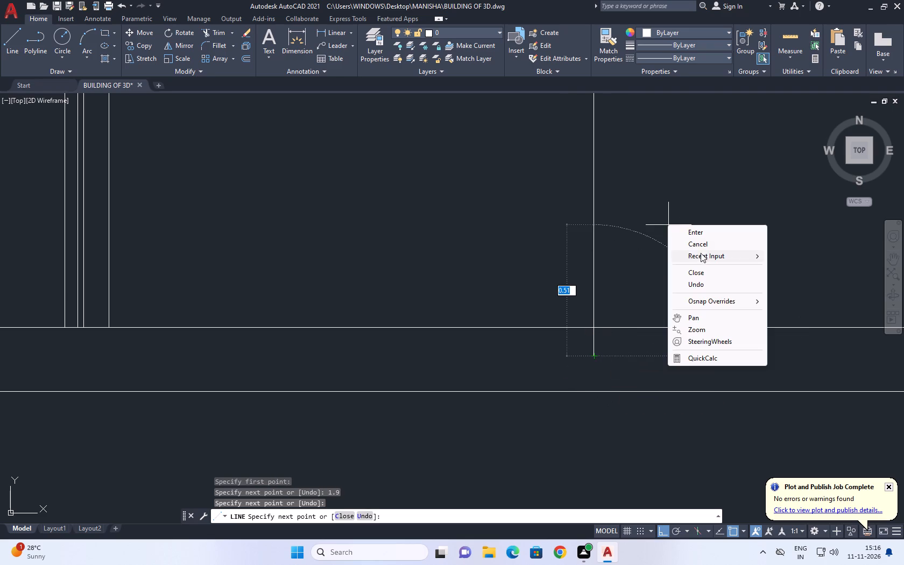
{"action": "left_click", "coordinate": [716, 245]}
Trim the piece of the centre bay's new vertical line that extends below the ground floor's top line.
{"action": "left_click", "coordinate": [210, 31]}
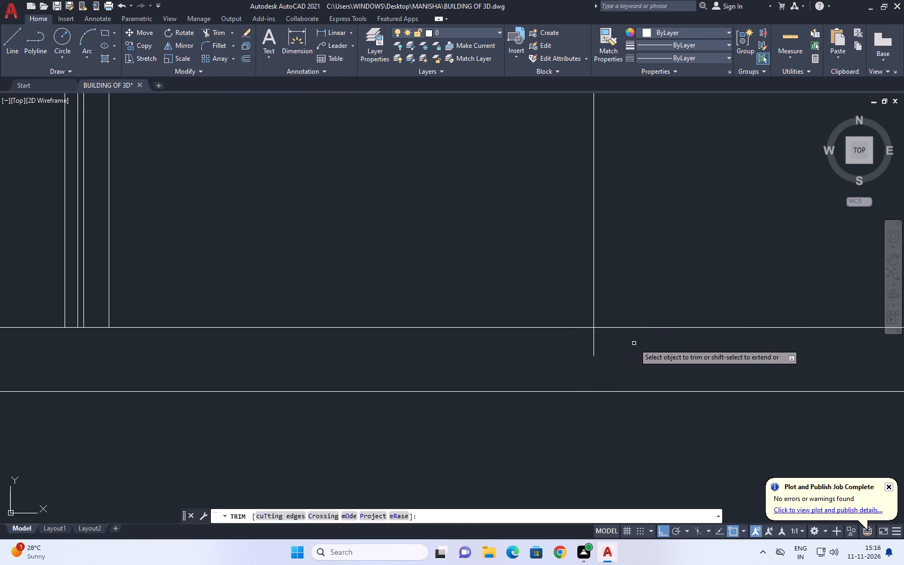
{"action": "left_click", "coordinate": [641, 348]}
{"action": "left_click_drag", "start_coordinate": [567, 344], "coordinate": [558, 349]}
{"action": "right_click", "coordinate": [679, 281]}
{"action": "left_click", "coordinate": [691, 300]}
Move the centre bay's new vertical line 0.4 horizontally toward the left divider.
{"action": "scroll", "coordinate": [673, 302], "scroll_direction": "down", "scroll_amount": 4}
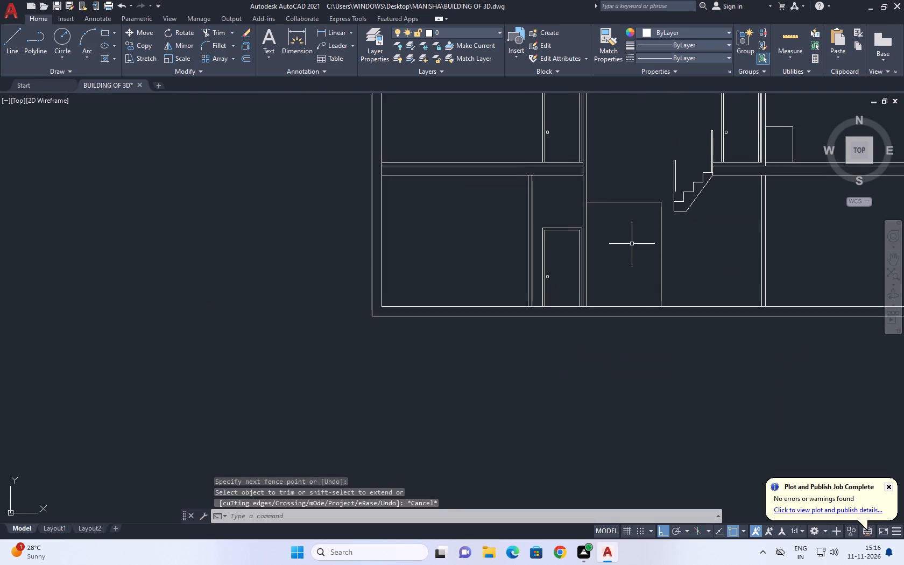
{"action": "middle_click_drag", "start_coordinate": [617, 226], "coordinate": [631, 305]}
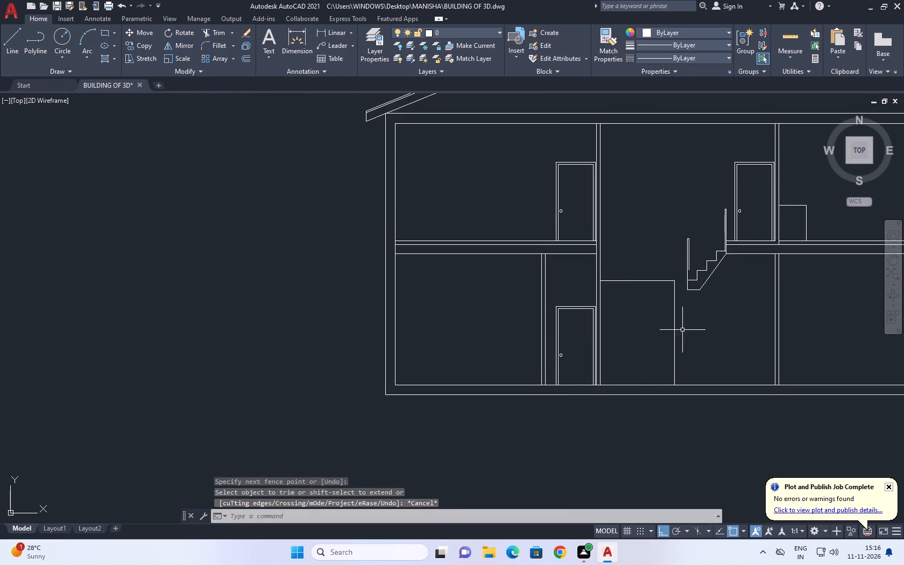
{"action": "left_click_drag", "start_coordinate": [700, 336], "coordinate": [677, 335]}
{"action": "left_click_drag", "start_coordinate": [647, 332], "coordinate": [632, 338]}
{"action": "left_click", "coordinate": [144, 34]}
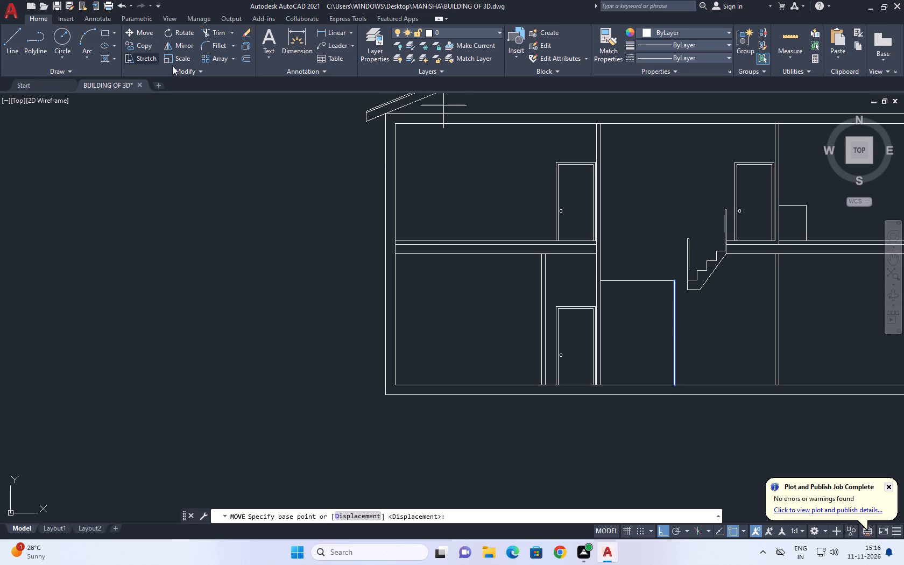
{"action": "scroll", "coordinate": [701, 340], "scroll_direction": "up", "scroll_amount": 2}
{"action": "left_click", "coordinate": [775, 326]}
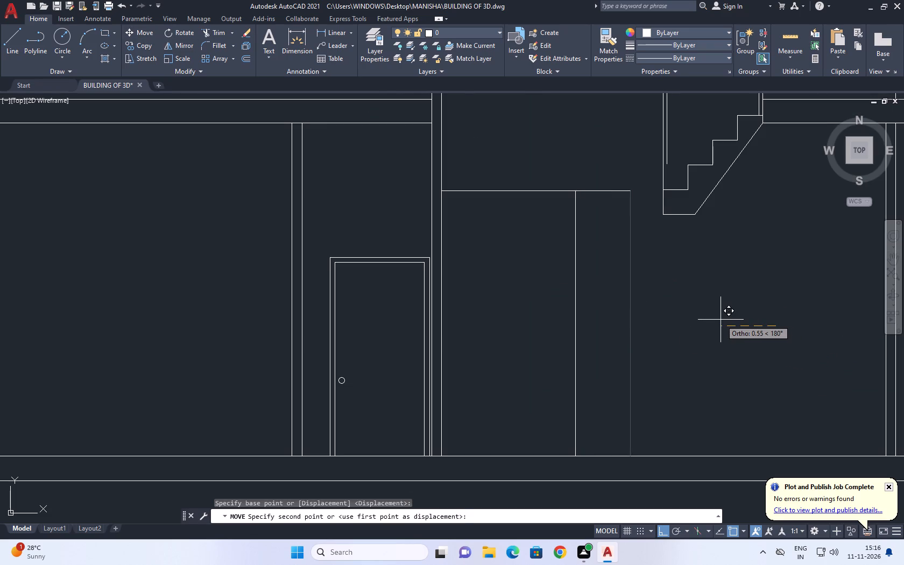
{"action": "type", "text": "0.4"}
{"action": "key", "text": "Return"}
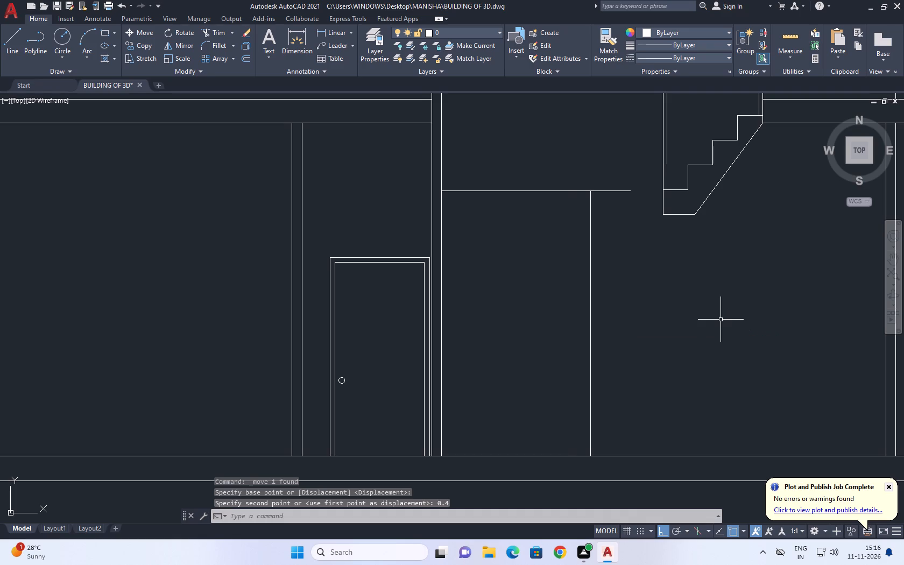
Trim the piece of the centre bay's horizontal line that extends beyond the moved vertical line.
{"action": "left_click", "coordinate": [232, 30]}
{"action": "left_click", "coordinate": [210, 30]}
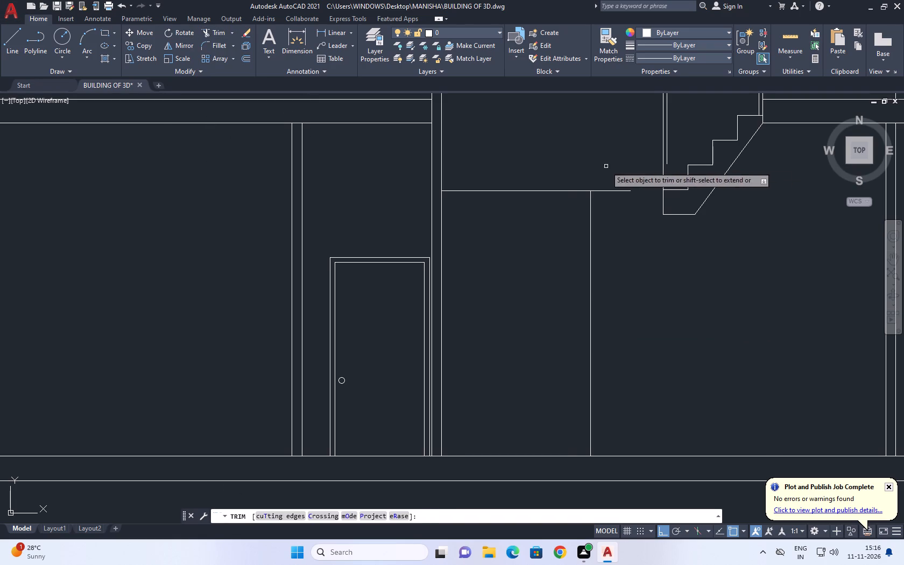
{"action": "left_click_drag", "start_coordinate": [602, 167], "coordinate": [590, 158]}
{"action": "left_click", "coordinate": [594, 186]}
{"action": "left_click_drag", "start_coordinate": [602, 206], "coordinate": [639, 331]}
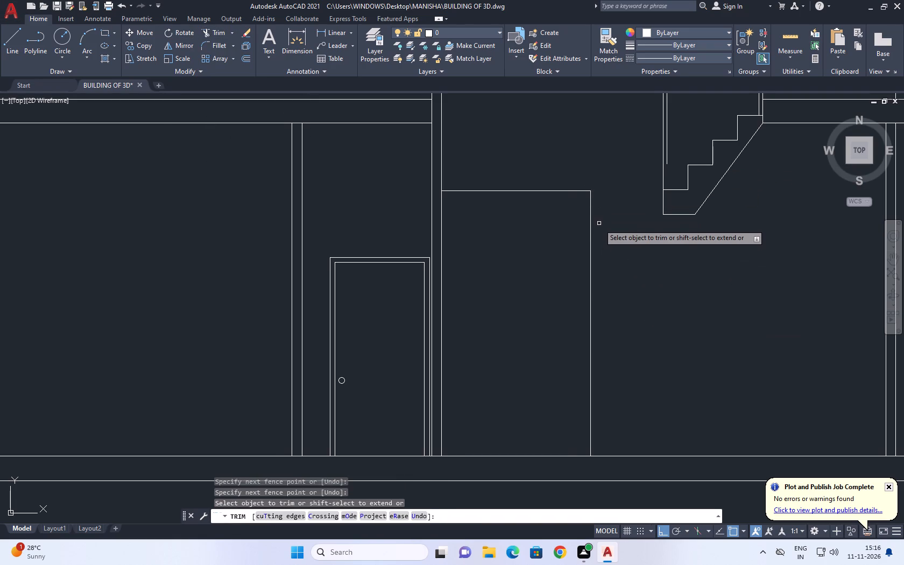
{"action": "right_click", "coordinate": [599, 224]}
{"action": "left_click", "coordinate": [637, 244]}
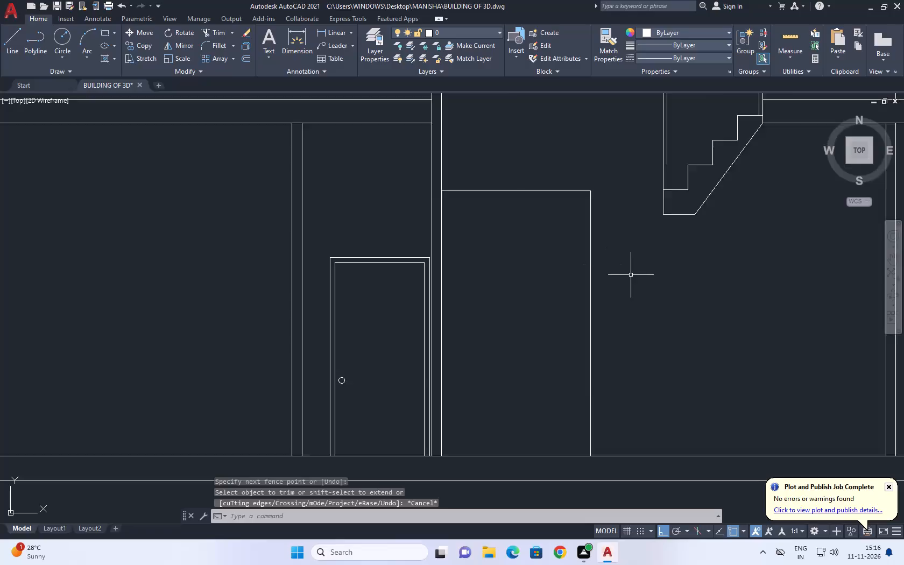
In the upper right bay, draw a line straight up from the floor's top line, continuing horizontally past the right wall's inner face.
{"action": "scroll", "coordinate": [631, 275], "scroll_direction": "down", "scroll_amount": 1}
{"action": "middle_click_drag", "start_coordinate": [627, 274], "coordinate": [426, 288]}
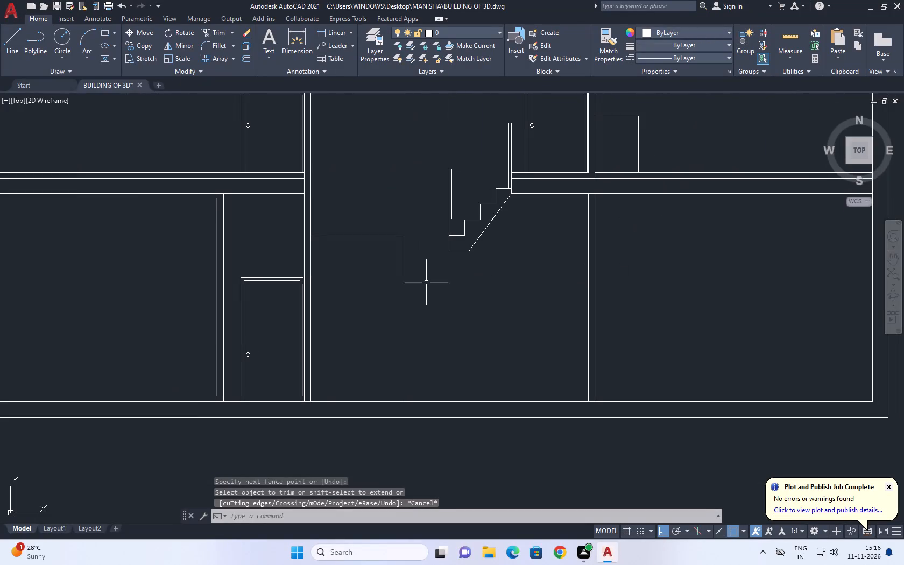
{"action": "scroll", "coordinate": [443, 296], "scroll_direction": "down", "scroll_amount": 2}
{"action": "middle_click_drag", "start_coordinate": [505, 228], "coordinate": [512, 260]}
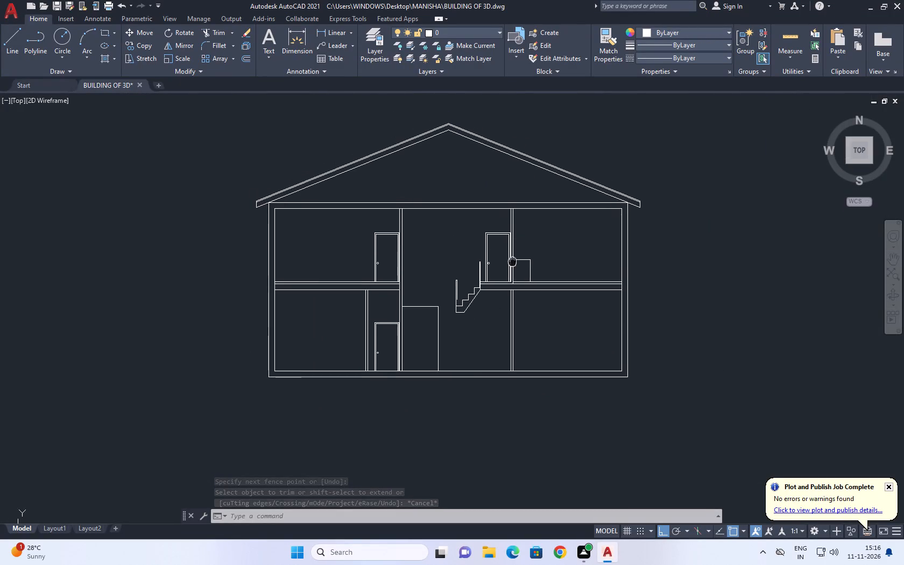
{"action": "middle_click_drag", "start_coordinate": [512, 260], "coordinate": [512, 261]}
{"action": "left_click", "coordinate": [18, 44]}
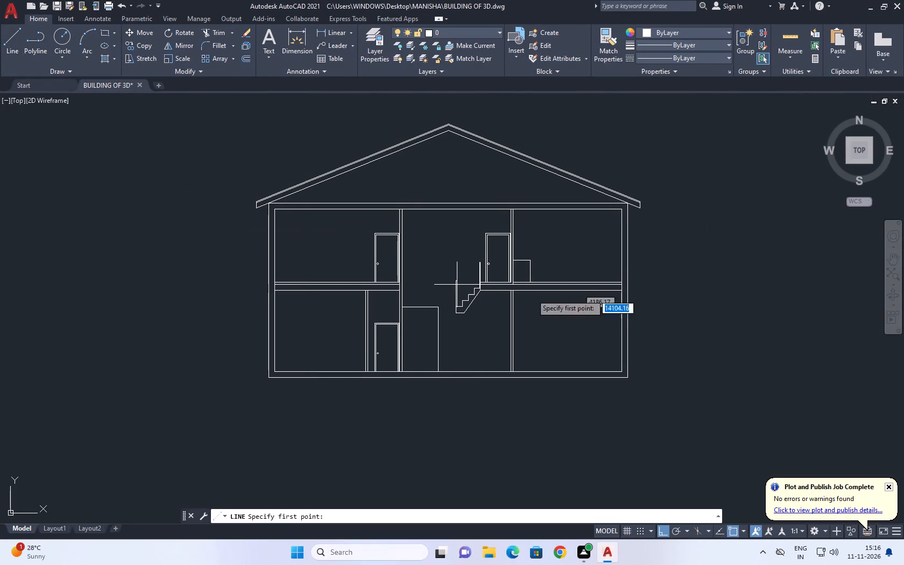
{"action": "scroll", "coordinate": [605, 281], "scroll_direction": "up", "scroll_amount": 3}
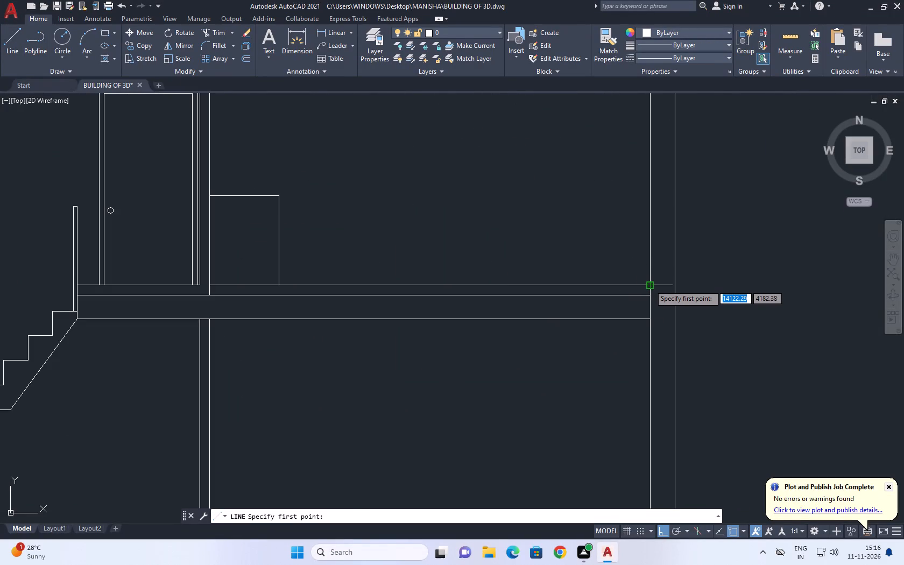
{"action": "left_click", "coordinate": [500, 282]}
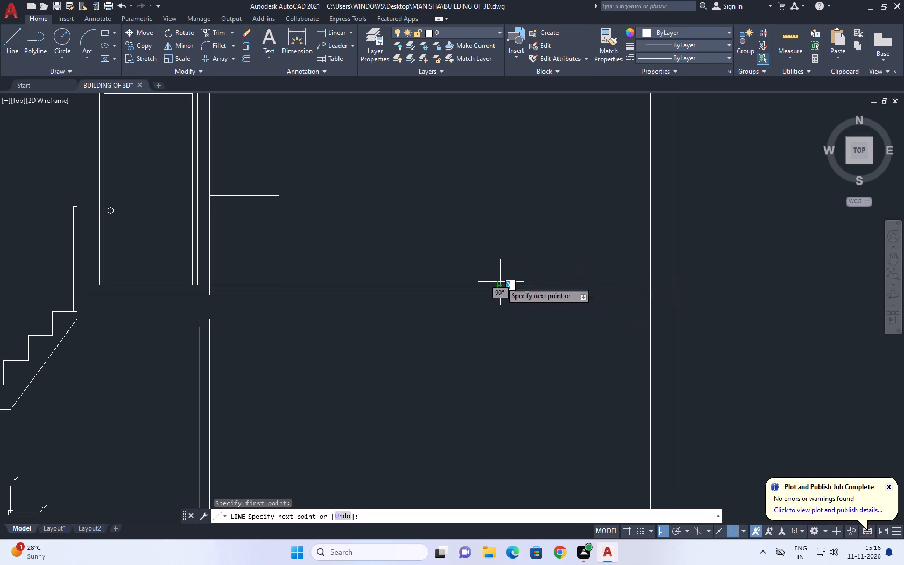
{"action": "middle_click_drag", "start_coordinate": [512, 180], "coordinate": [519, 257]}
{"action": "left_click", "coordinate": [517, 270]}
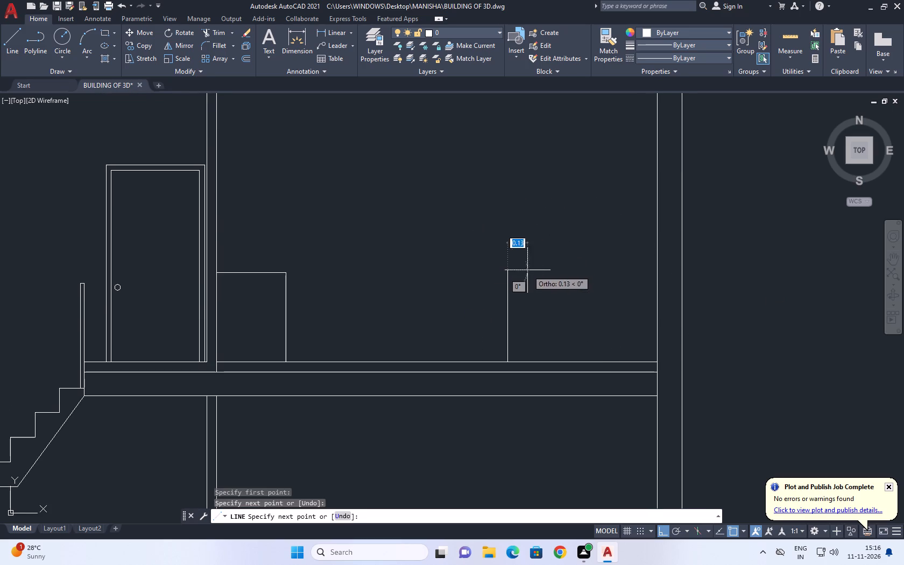
{"action": "scroll", "coordinate": [651, 266], "scroll_direction": "up", "scroll_amount": 1}
{"action": "left_click", "coordinate": [673, 277]}
{"action": "right_click", "coordinate": [668, 224]}
{"action": "left_click", "coordinate": [684, 246]}
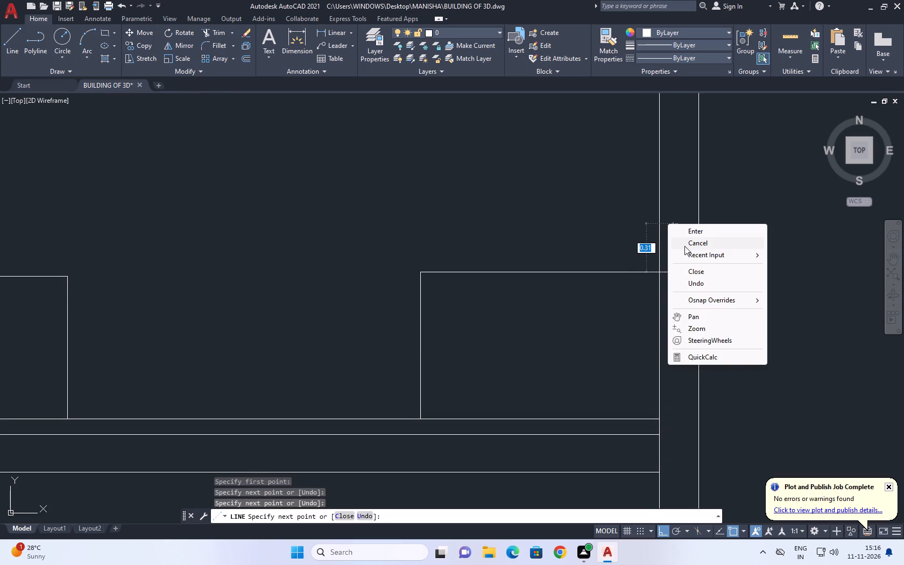
Trim the piece of the new horizontal line that extends past the right wall's inner face.
{"action": "left_click", "coordinate": [218, 32]}
{"action": "middle_click_drag", "start_coordinate": [458, 252], "coordinate": [407, 247]}
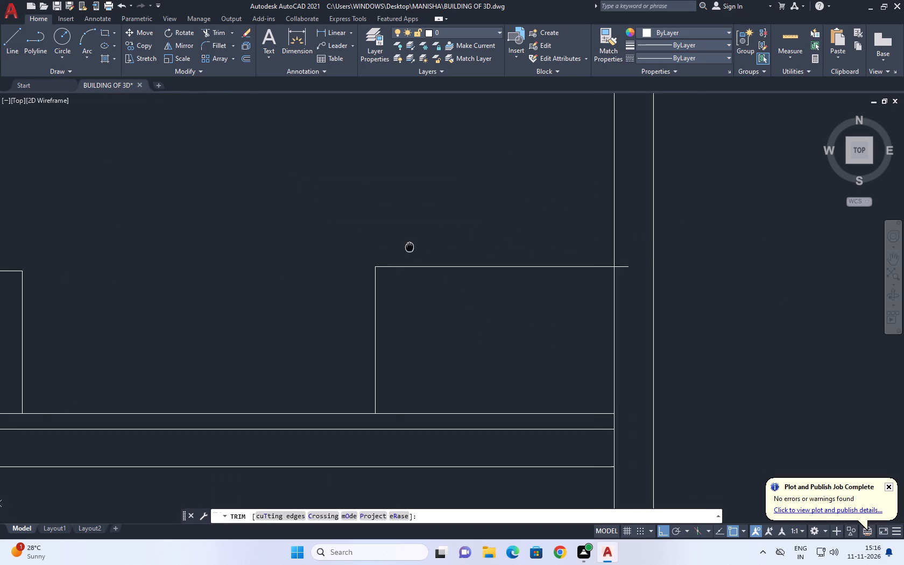
{"action": "middle_click_drag", "start_coordinate": [407, 247], "coordinate": [400, 247]}
{"action": "scroll", "coordinate": [621, 269], "scroll_direction": "up", "scroll_amount": 2}
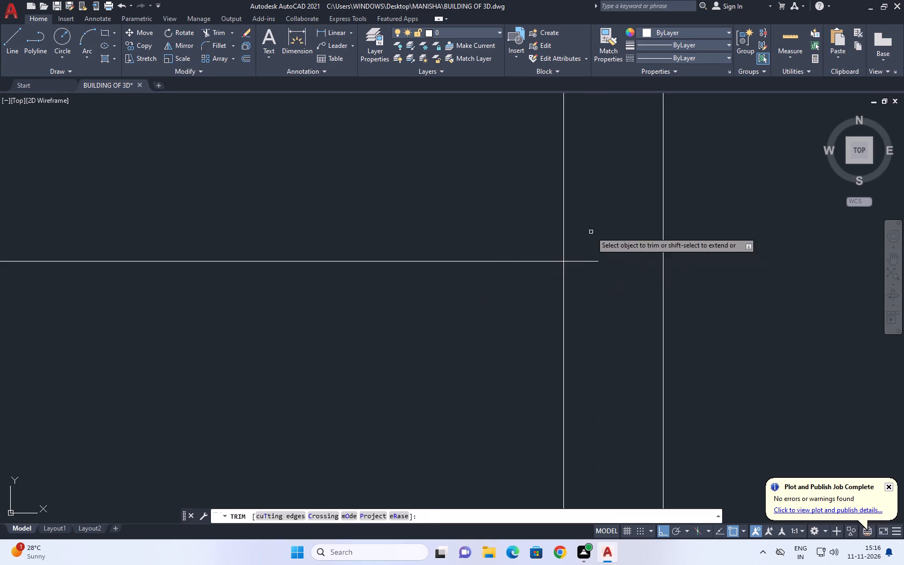
{"action": "left_click", "coordinate": [591, 222]}
{"action": "left_click_drag", "start_coordinate": [597, 276], "coordinate": [598, 287]}
{"action": "right_click", "coordinate": [613, 211]}
{"action": "left_click_drag", "start_coordinate": [644, 227], "coordinate": [644, 232]}
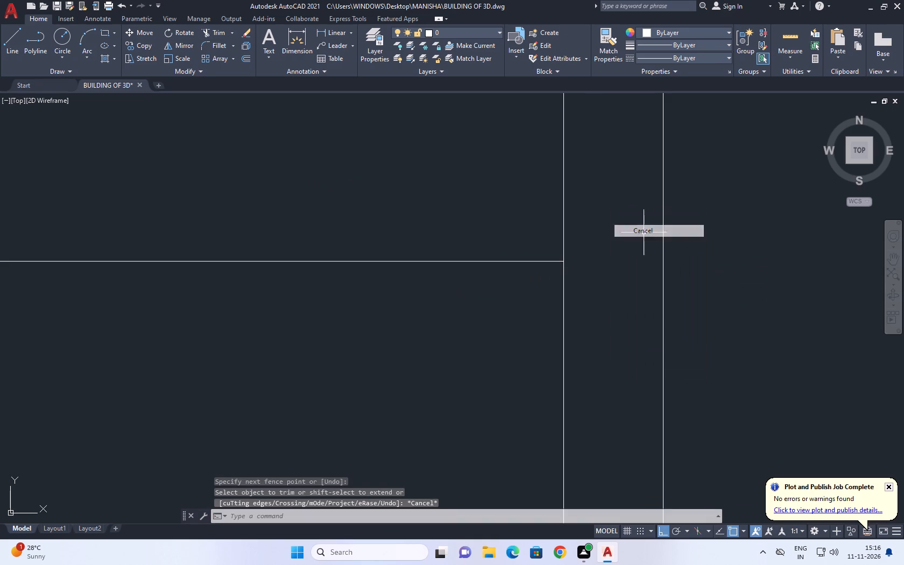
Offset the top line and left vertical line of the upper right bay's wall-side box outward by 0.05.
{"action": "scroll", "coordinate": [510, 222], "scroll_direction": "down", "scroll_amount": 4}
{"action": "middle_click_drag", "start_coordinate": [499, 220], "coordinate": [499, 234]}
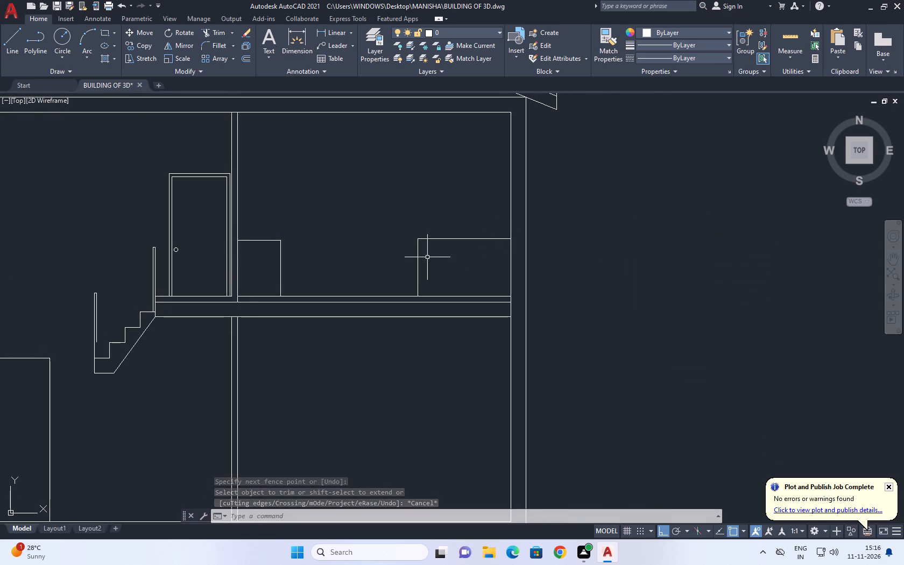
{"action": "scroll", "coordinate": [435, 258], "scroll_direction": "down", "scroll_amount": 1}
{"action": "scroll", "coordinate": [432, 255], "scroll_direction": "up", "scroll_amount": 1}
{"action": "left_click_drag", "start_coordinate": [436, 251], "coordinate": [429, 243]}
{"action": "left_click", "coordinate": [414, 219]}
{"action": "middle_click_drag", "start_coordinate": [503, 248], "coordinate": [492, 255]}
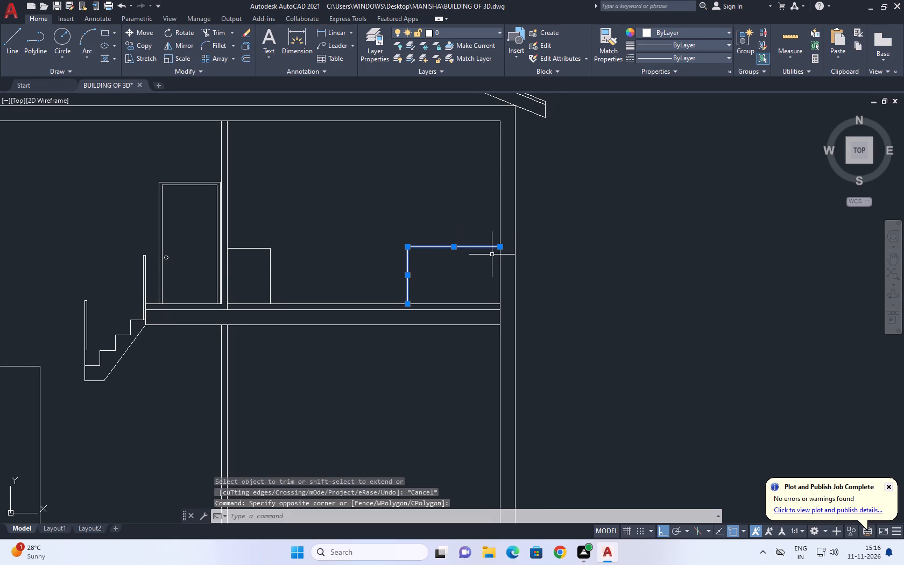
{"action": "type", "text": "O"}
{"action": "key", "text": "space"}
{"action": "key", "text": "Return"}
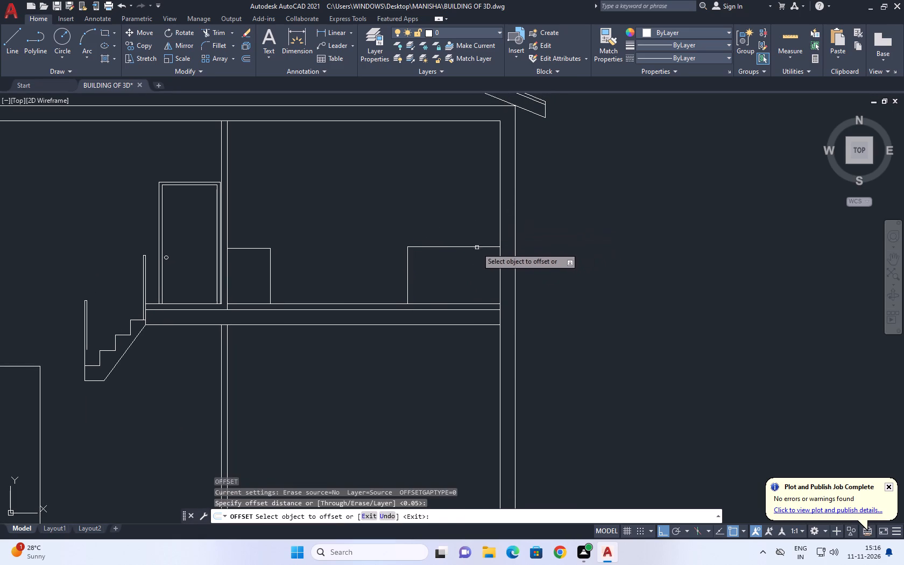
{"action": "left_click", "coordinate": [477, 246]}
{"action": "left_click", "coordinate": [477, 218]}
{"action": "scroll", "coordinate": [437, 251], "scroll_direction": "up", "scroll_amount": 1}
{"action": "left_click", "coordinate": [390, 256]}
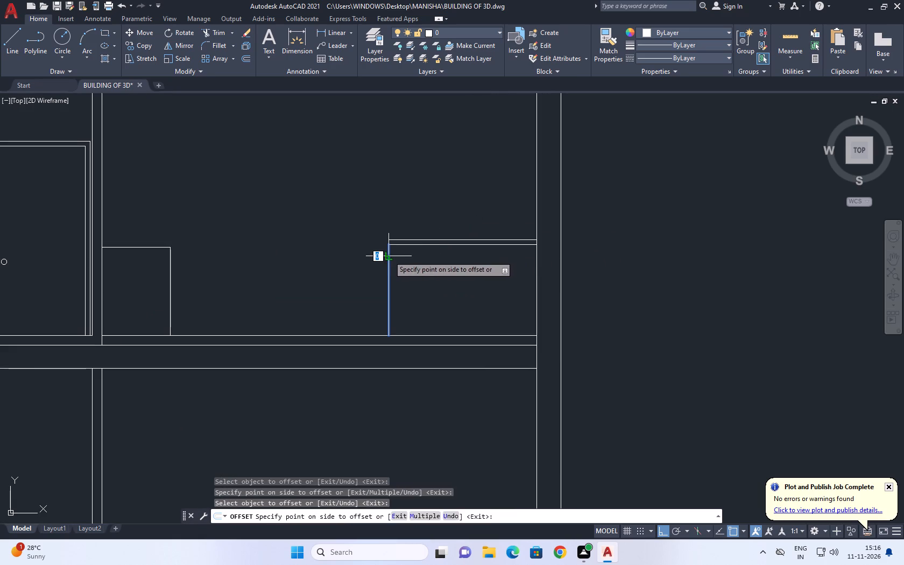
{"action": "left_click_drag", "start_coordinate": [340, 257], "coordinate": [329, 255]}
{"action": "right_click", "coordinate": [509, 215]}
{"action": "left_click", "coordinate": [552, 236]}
Divide the original left vertical line of the wall-side box into 4 equal segments.
{"action": "middle_click_drag", "start_coordinate": [409, 254], "coordinate": [716, 324]}
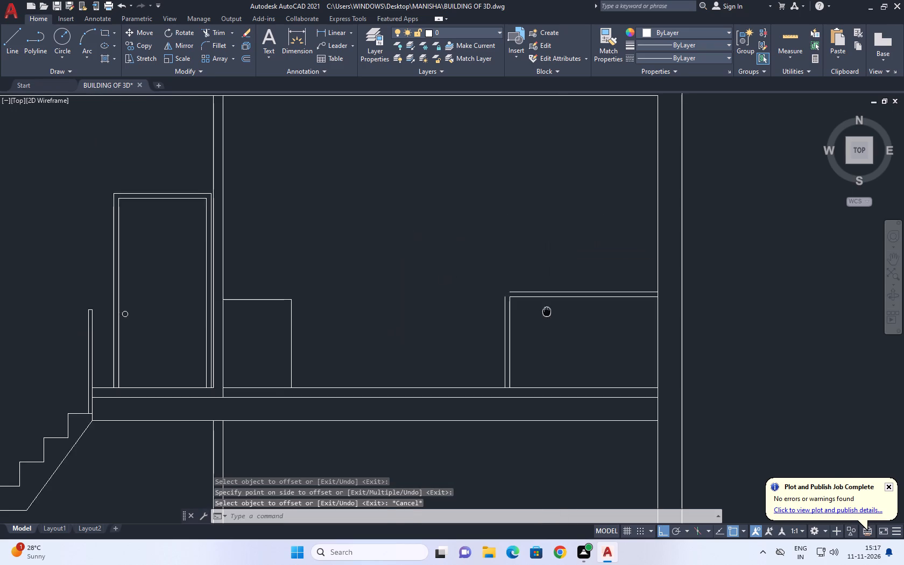
{"action": "middle_click_drag", "start_coordinate": [716, 324], "coordinate": [721, 324]}
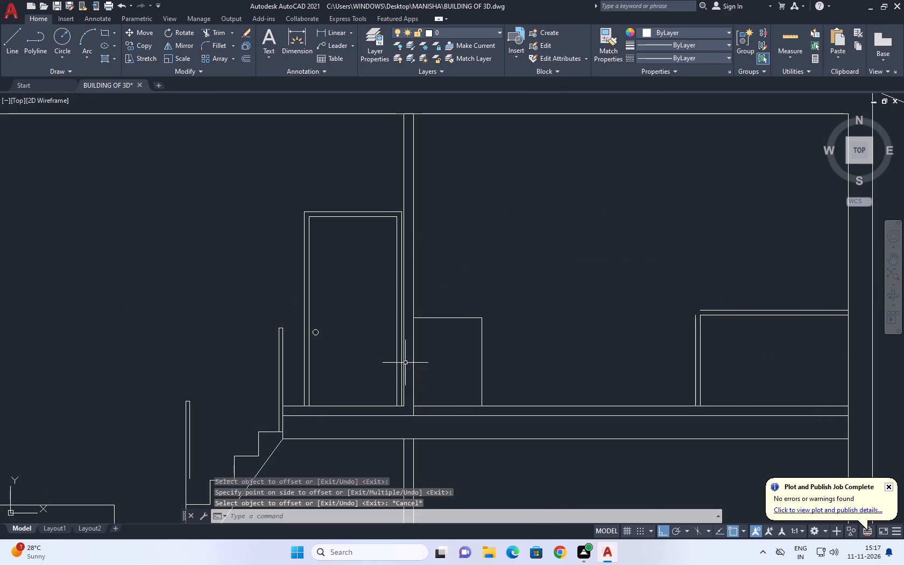
{"action": "middle_click_drag", "start_coordinate": [408, 364], "coordinate": [505, 392]}
{"action": "middle_click_drag", "start_coordinate": [846, 361], "coordinate": [649, 333]}
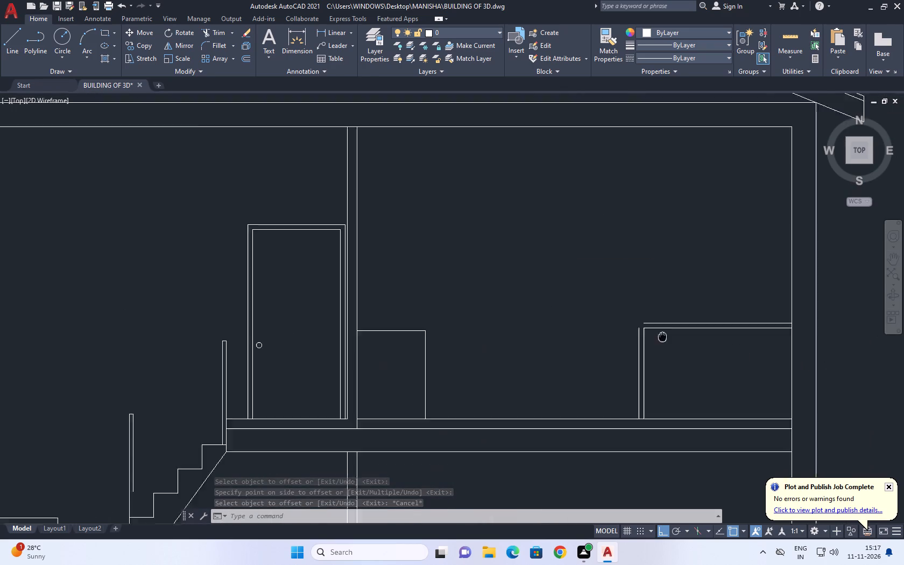
{"action": "middle_click_drag", "start_coordinate": [649, 333], "coordinate": [621, 321]}
{"action": "scroll", "coordinate": [590, 312], "scroll_direction": "up", "scroll_amount": 1}
{"action": "left_click_drag", "start_coordinate": [559, 319], "coordinate": [559, 324]}
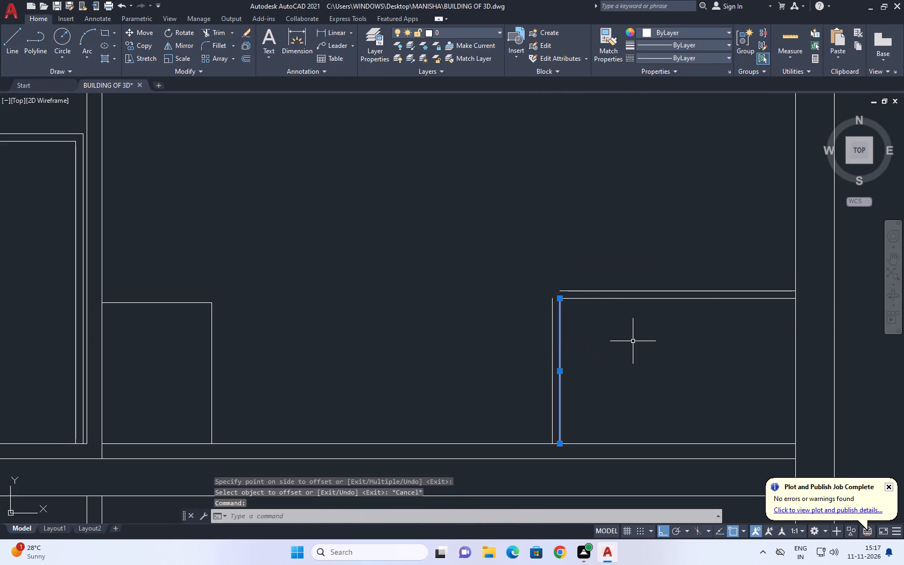
{"action": "type", "text": "DIV"}
{"action": "key", "text": "space"}
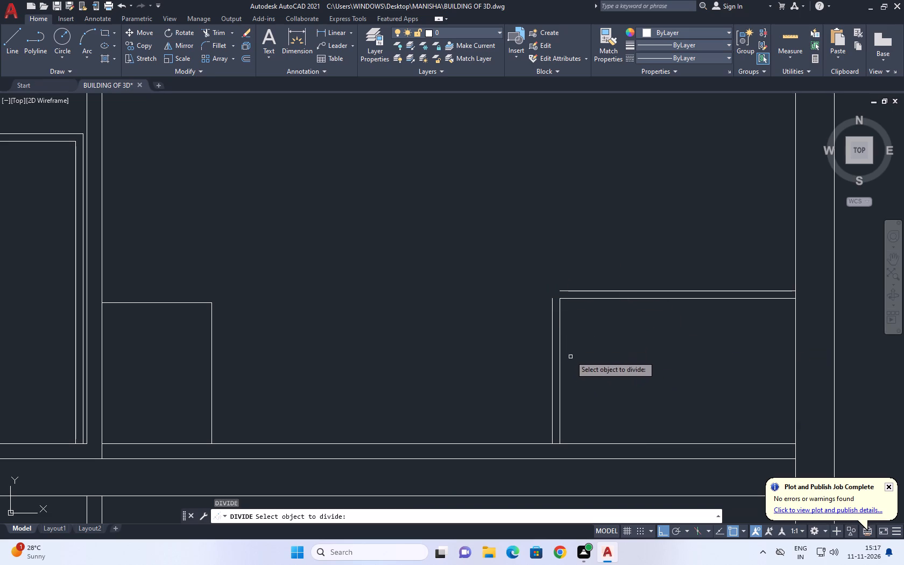
{"action": "left_click", "coordinate": [560, 328]}
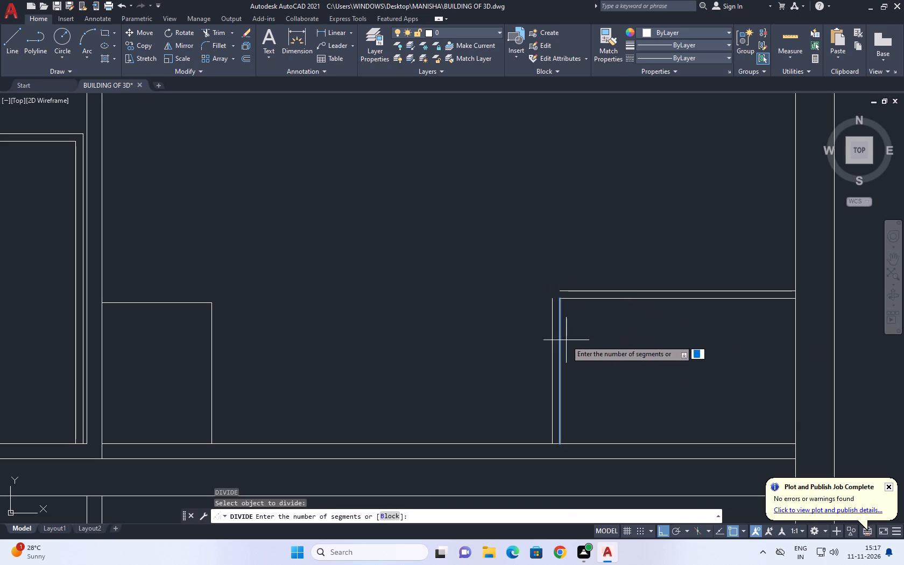
{"action": "key", "text": "4"}
{"action": "key", "text": "Return"}
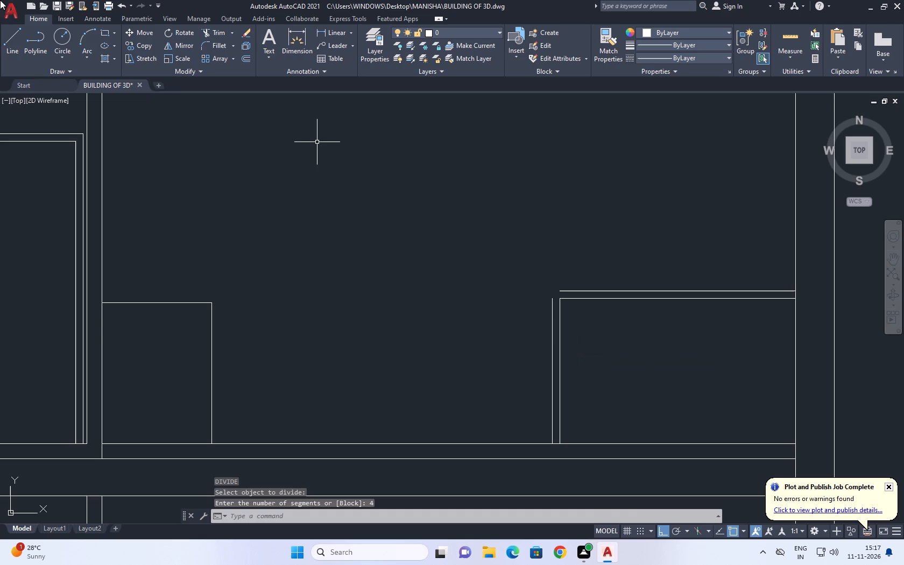
Draw a horizontal line from the vertical line's upper division point to just past the right wall's inner face.
{"action": "left_click", "coordinate": [11, 43]}
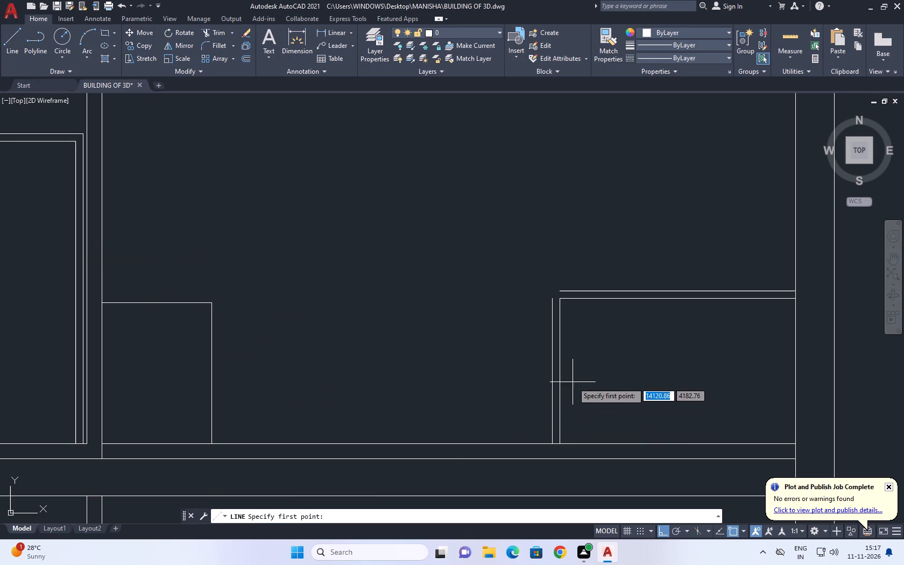
{"action": "left_click", "coordinate": [560, 333]}
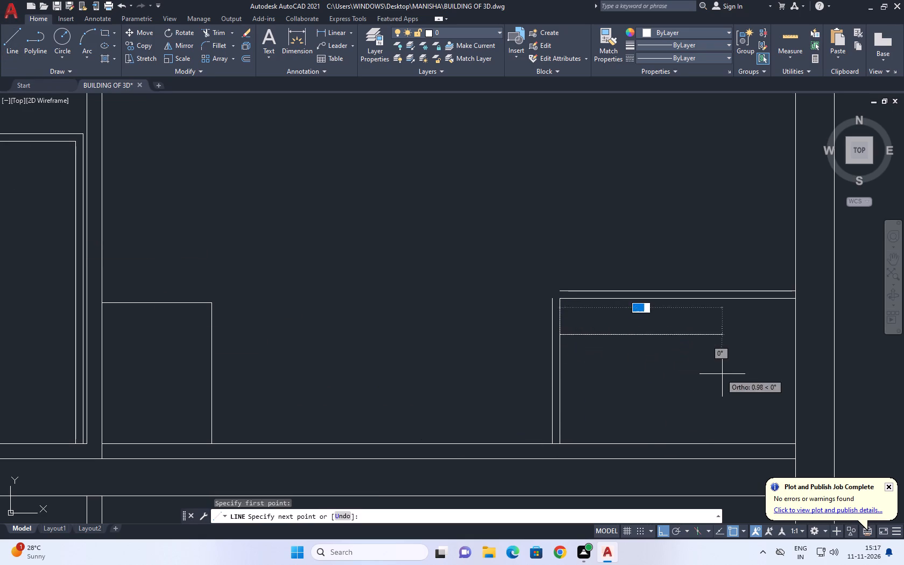
{"action": "middle_click_drag", "start_coordinate": [660, 382], "coordinate": [341, 441]}
{"action": "scroll", "coordinate": [490, 404], "scroll_direction": "up", "scroll_amount": 1}
{"action": "left_click", "coordinate": [479, 387]}
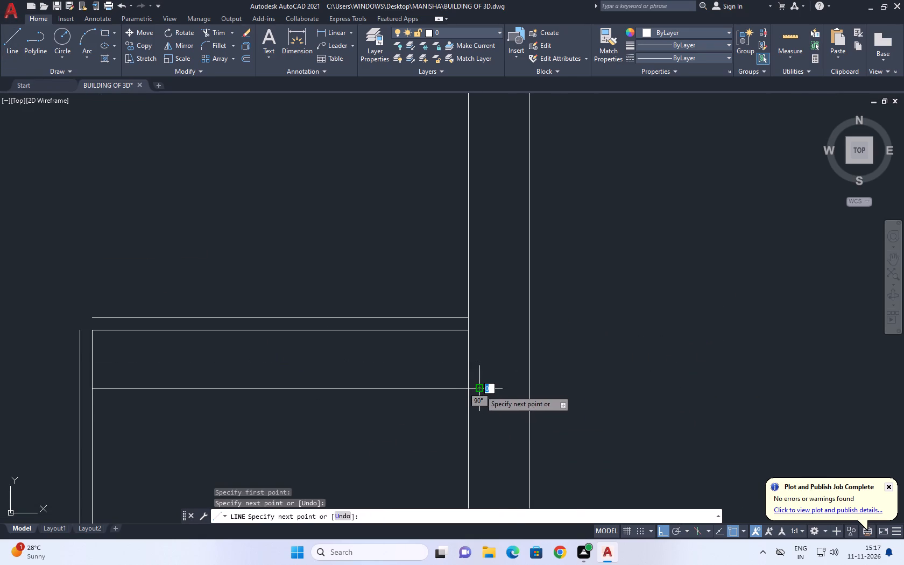
{"action": "right_click", "coordinate": [480, 390]}
{"action": "left_click", "coordinate": [516, 409]}
Draw a second horizontal line from the vertical line's middle division point to just past the right wall's inner face.
{"action": "right_click", "coordinate": [482, 386]}
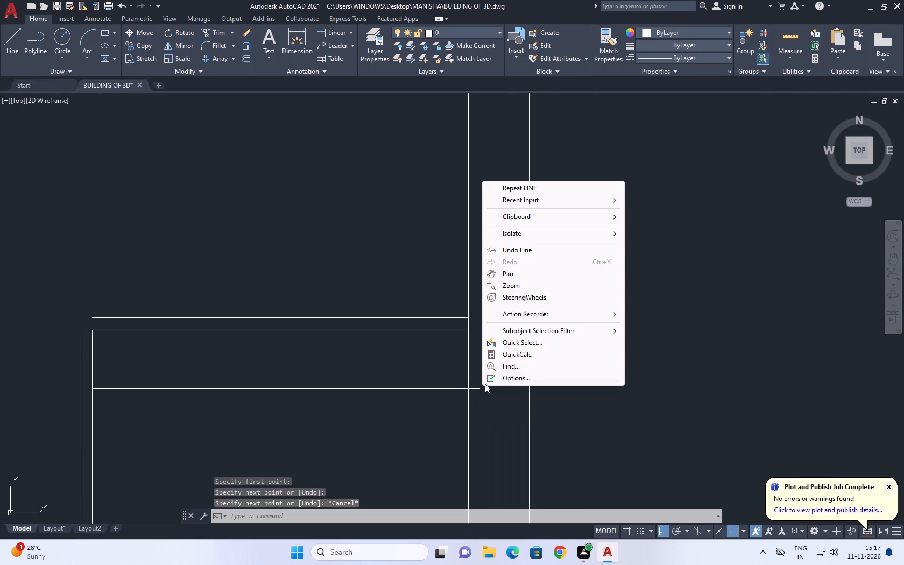
{"action": "left_click", "coordinate": [543, 182]}
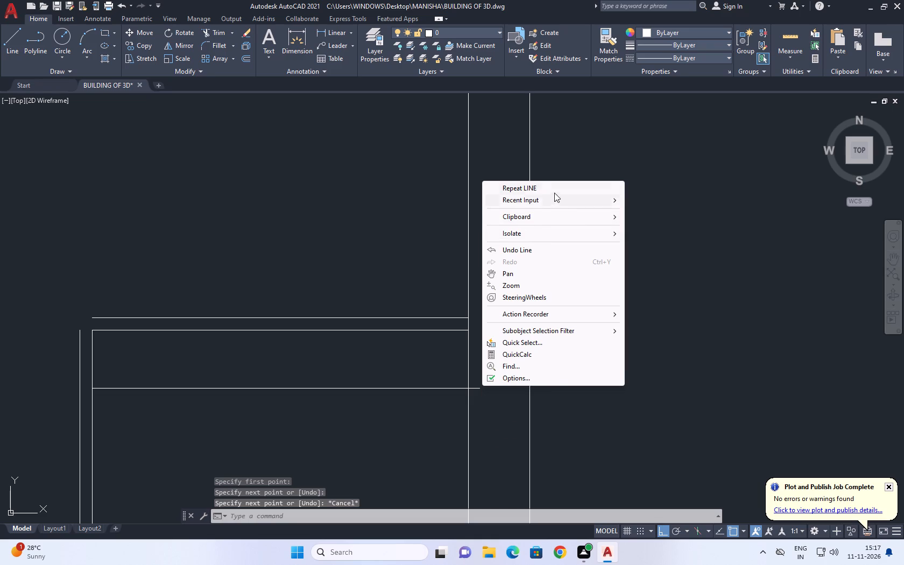
{"action": "left_click", "coordinate": [555, 192]}
{"action": "scroll", "coordinate": [520, 253], "scroll_direction": "down", "scroll_amount": 1}
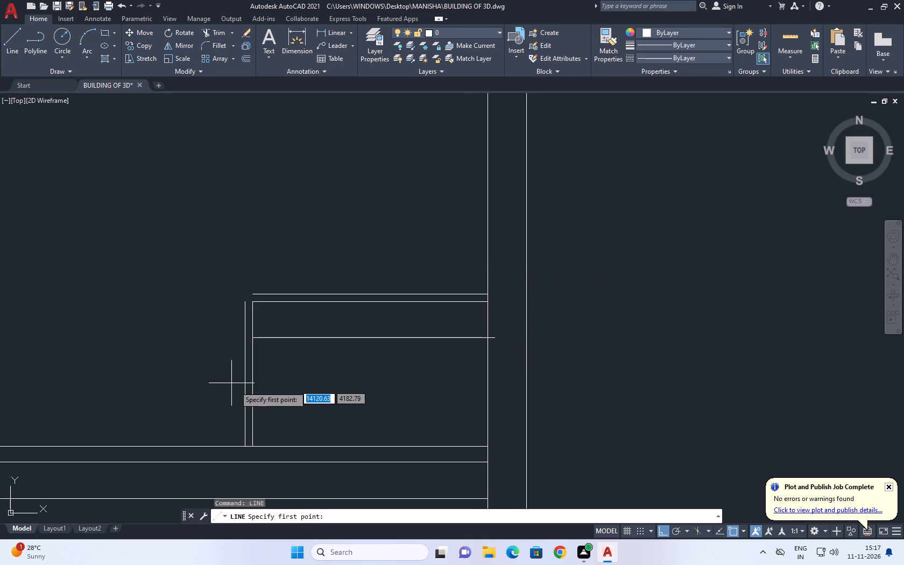
{"action": "left_click", "coordinate": [252, 375]}
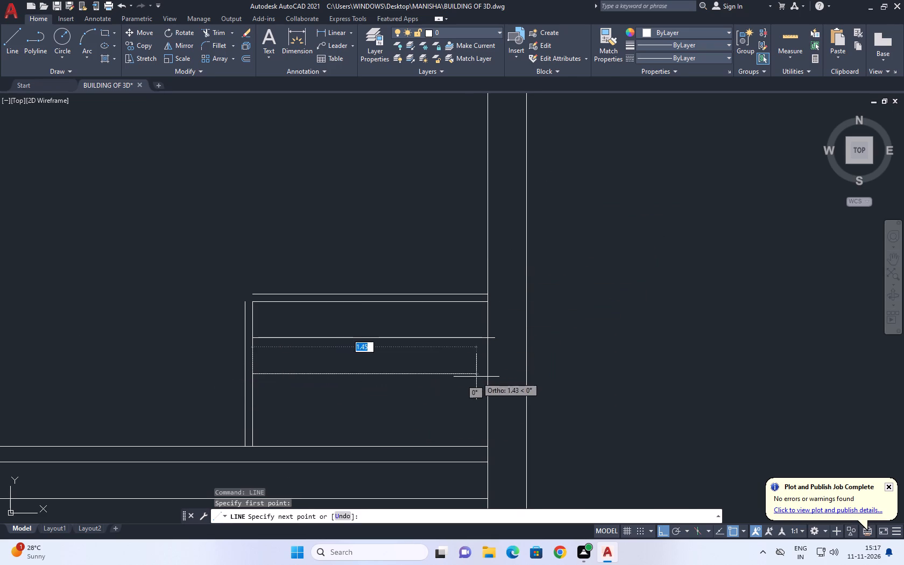
{"action": "scroll", "coordinate": [490, 377], "scroll_direction": "up", "scroll_amount": 1}
{"action": "left_click", "coordinate": [502, 374]}
{"action": "right_click", "coordinate": [489, 350]}
{"action": "left_click", "coordinate": [518, 363]}
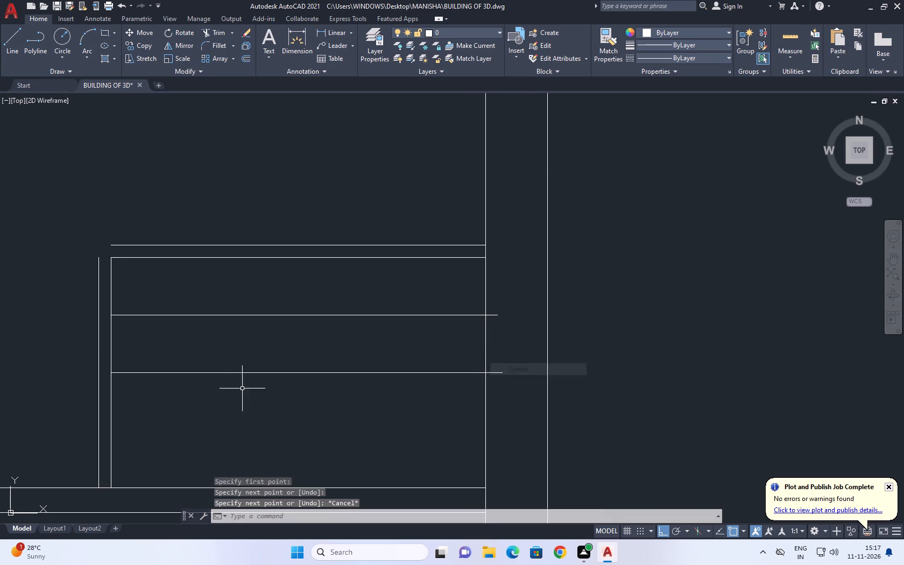
Draw a third horizontal line from the vertical line's lowest division point to just past the right wall's inner face.
{"action": "middle_click_drag", "start_coordinate": [222, 398], "coordinate": [273, 373]}
{"action": "right_click", "coordinate": [339, 354]}
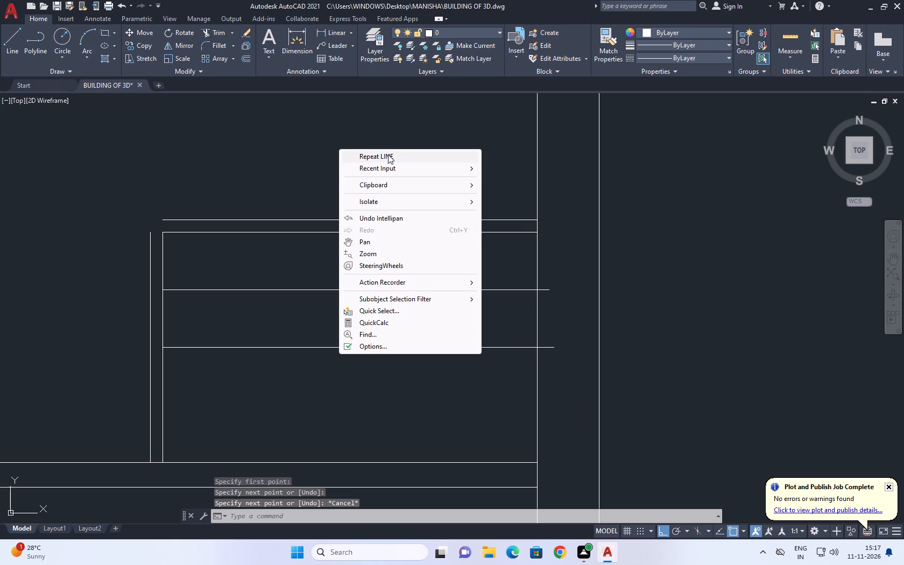
{"action": "left_click", "coordinate": [388, 154]}
{"action": "left_click", "coordinate": [160, 406]}
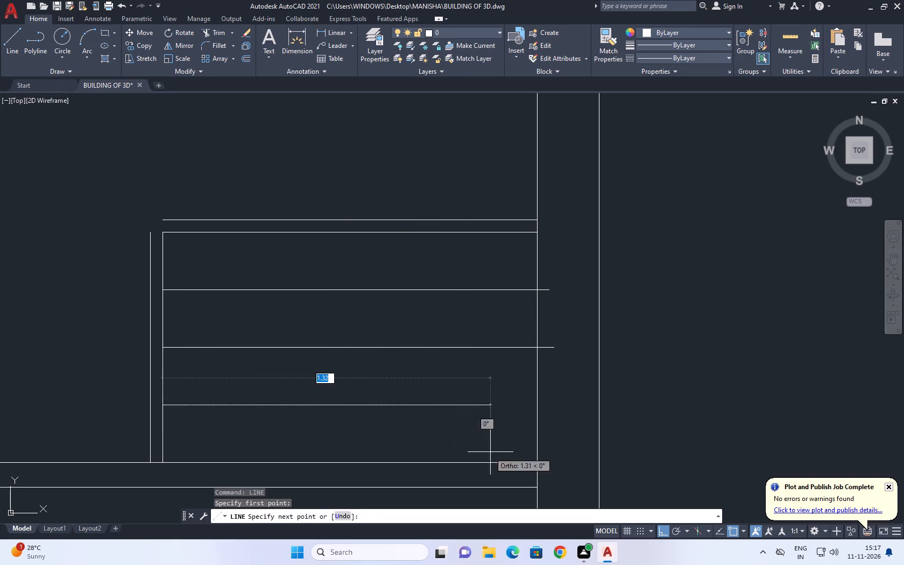
{"action": "left_click", "coordinate": [550, 409]}
{"action": "right_click", "coordinate": [577, 404]}
{"action": "left_click", "coordinate": [625, 420]}
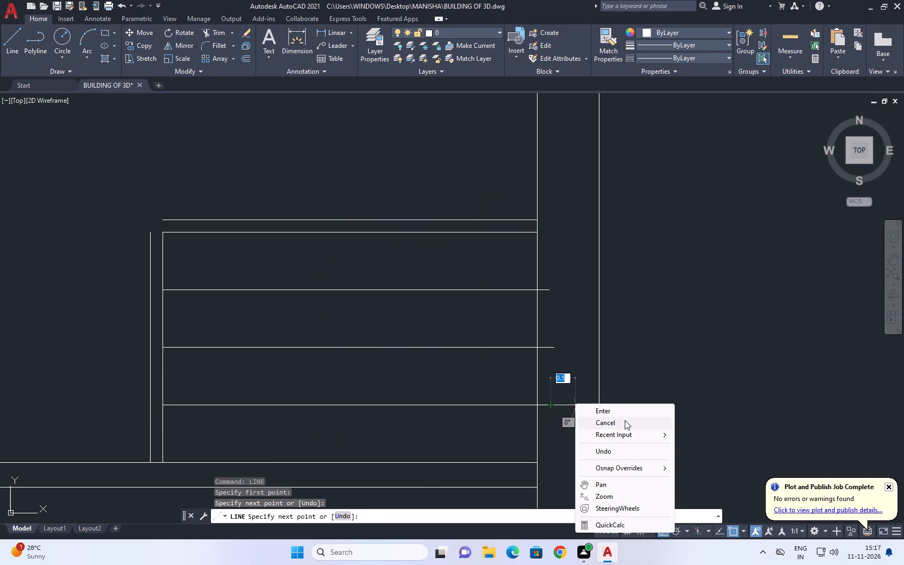
Trim the ends of the three new horizontal lines that extend past the right wall's inner face.
{"action": "left_click", "coordinate": [209, 31]}
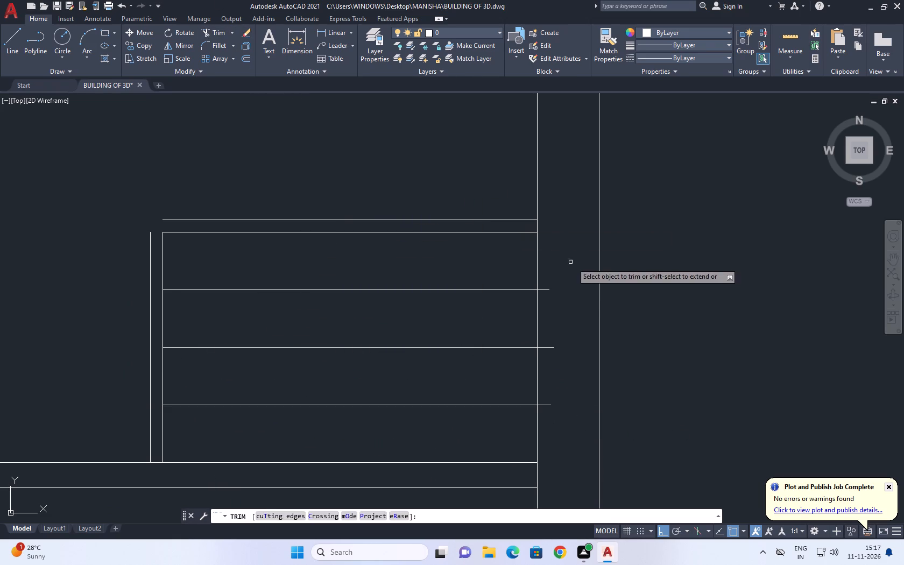
{"action": "scroll", "coordinate": [541, 291], "scroll_direction": "up", "scroll_amount": 1}
{"action": "left_click", "coordinate": [547, 279]}
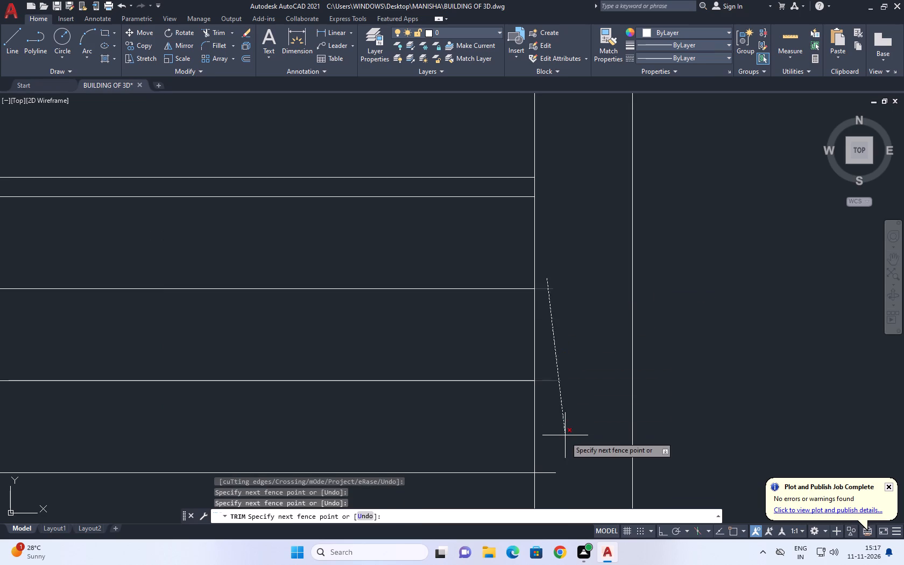
{"action": "left_click_drag", "start_coordinate": [552, 477], "coordinate": [560, 475]}
{"action": "right_click", "coordinate": [587, 379]}
{"action": "left_click", "coordinate": [625, 398]}
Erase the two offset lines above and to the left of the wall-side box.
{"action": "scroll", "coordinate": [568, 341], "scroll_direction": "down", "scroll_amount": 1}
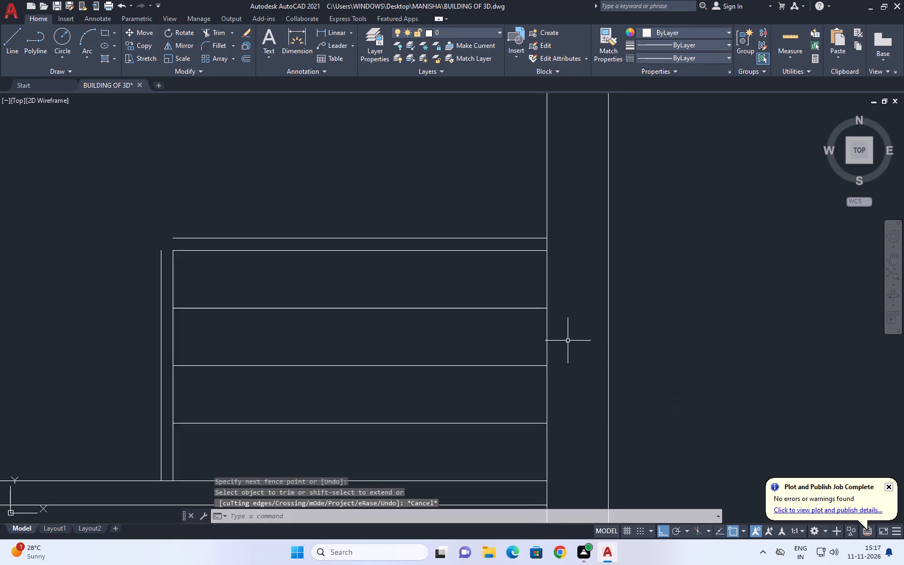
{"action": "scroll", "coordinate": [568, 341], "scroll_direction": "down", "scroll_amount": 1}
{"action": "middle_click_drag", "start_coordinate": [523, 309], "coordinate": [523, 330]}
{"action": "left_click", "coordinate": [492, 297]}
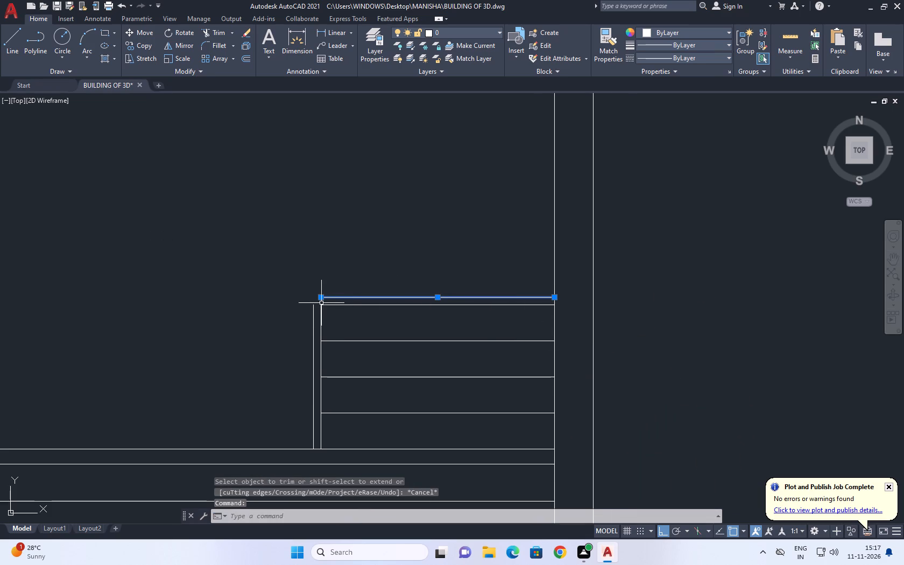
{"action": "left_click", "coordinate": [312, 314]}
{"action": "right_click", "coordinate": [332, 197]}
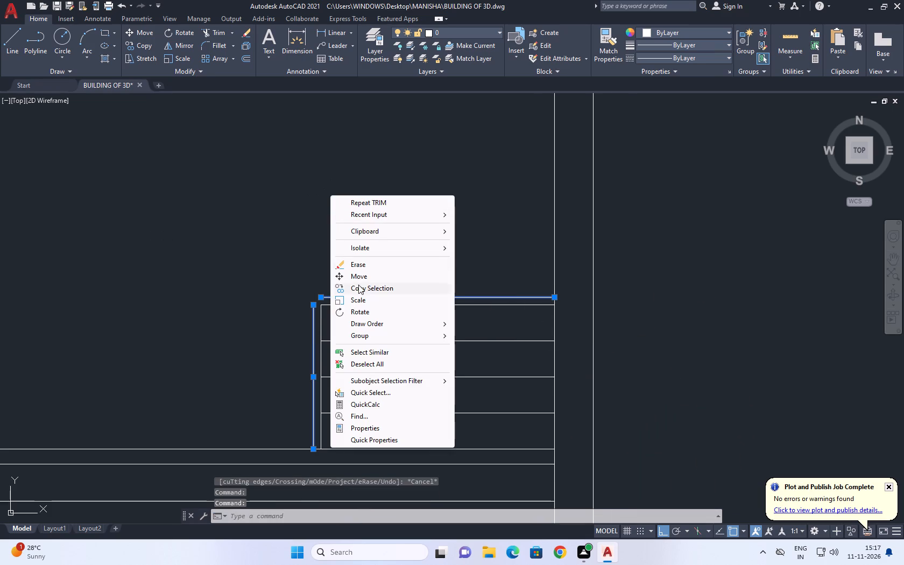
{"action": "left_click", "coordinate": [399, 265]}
Move the wall-side box's left vertical line about 0.34 horizontally away from the right wall.
{"action": "middle_click_drag", "start_coordinate": [400, 285], "coordinate": [416, 321]}
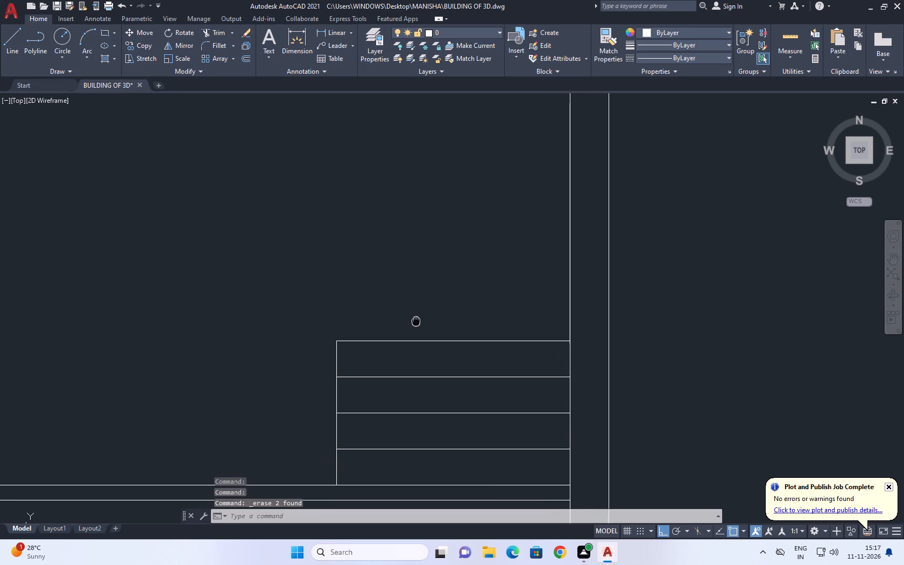
{"action": "middle_click_drag", "start_coordinate": [416, 321], "coordinate": [422, 328]}
{"action": "scroll", "coordinate": [427, 327], "scroll_direction": "down", "scroll_amount": 2}
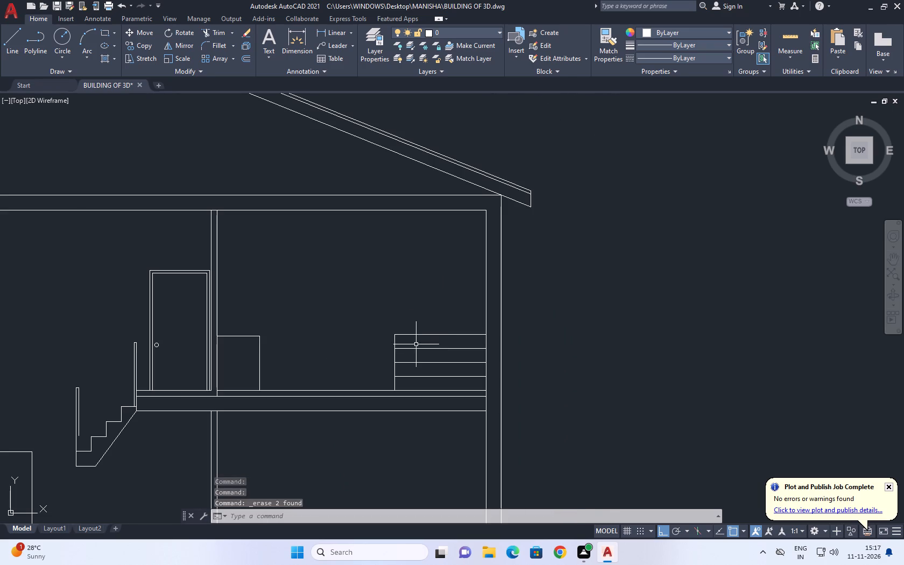
{"action": "scroll", "coordinate": [408, 337], "scroll_direction": "up", "scroll_amount": 1}
{"action": "left_click", "coordinate": [394, 368]}
{"action": "left_click", "coordinate": [368, 363]}
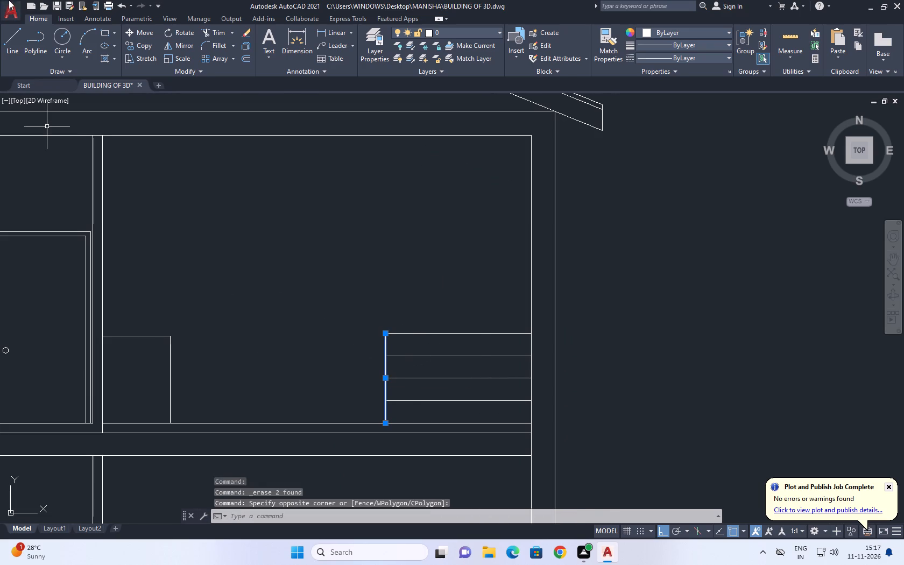
{"action": "left_click", "coordinate": [147, 34]}
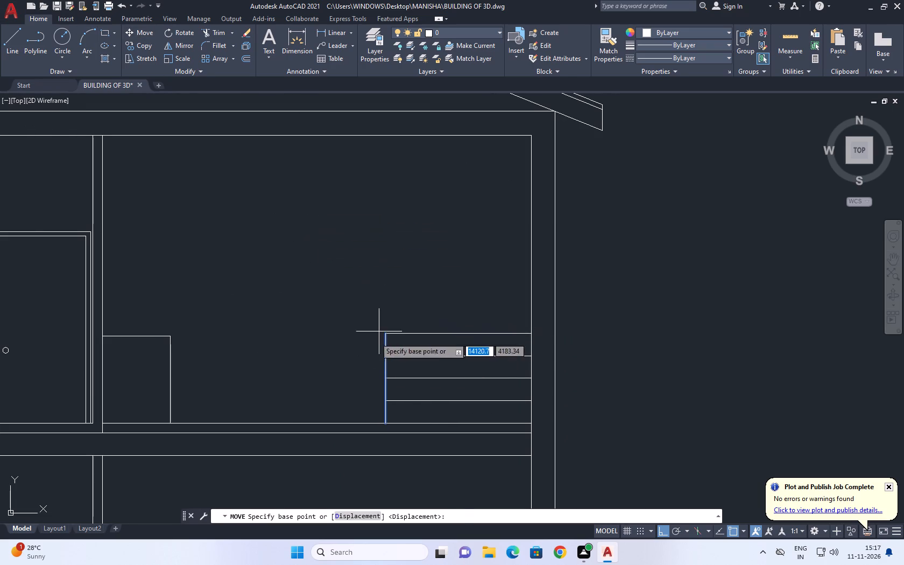
{"action": "left_click", "coordinate": [354, 358]}
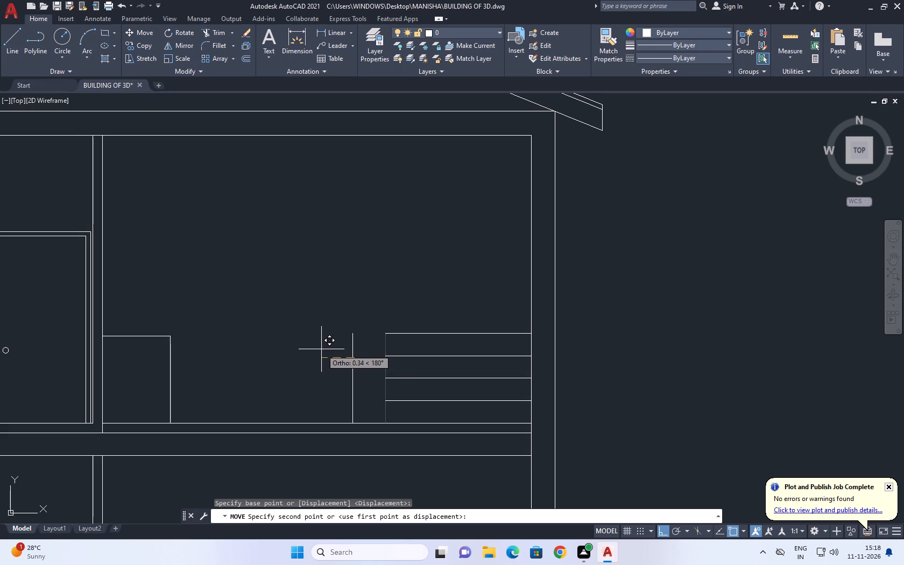
{"action": "left_click", "coordinate": [321, 349]}
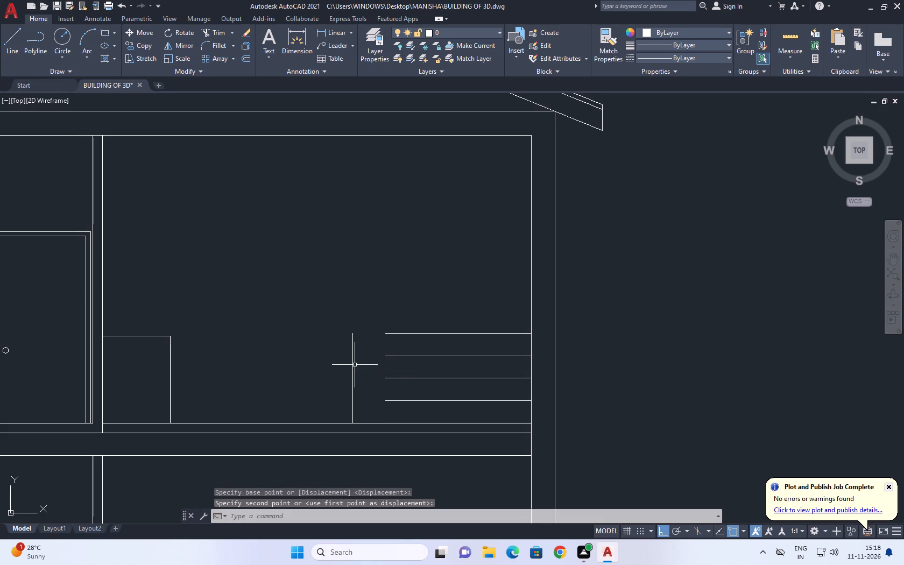
Extend the four horizontal lines of the upstairs wall-side box to meet its relocated left vertical line.
{"action": "middle_click_drag", "start_coordinate": [365, 384], "coordinate": [397, 433]}
{"action": "scroll", "coordinate": [469, 404], "scroll_direction": "up", "scroll_amount": 1}
{"action": "type", "text": "EX"}
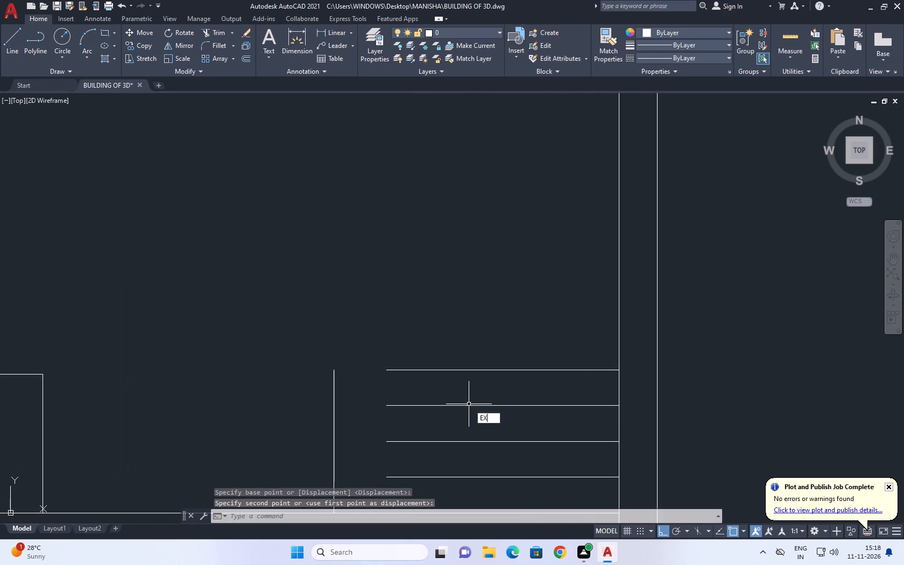
{"action": "key", "text": "space"}
{"action": "left_click", "coordinate": [495, 306]}
{"action": "scroll", "coordinate": [493, 354], "scroll_direction": "down", "scroll_amount": 1}
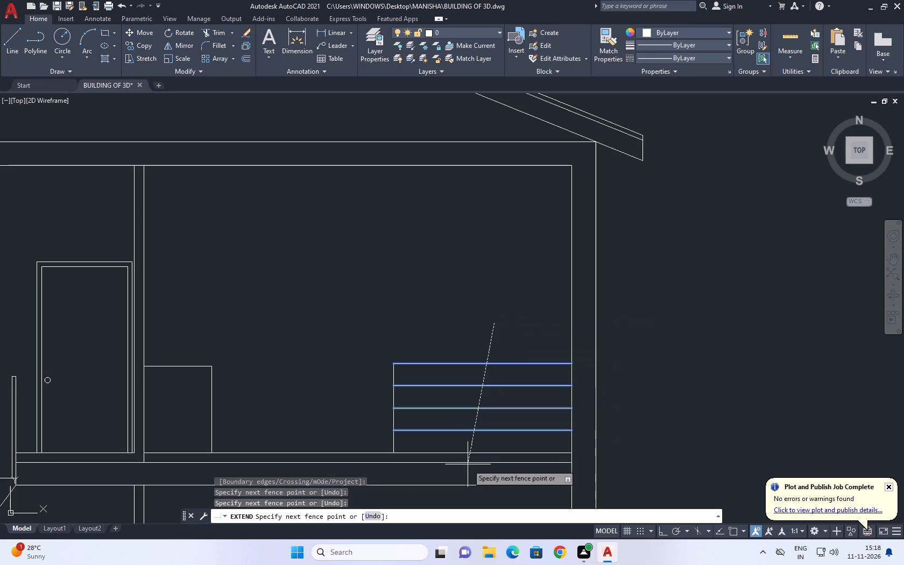
{"action": "left_click", "coordinate": [461, 440]}
{"action": "right_click", "coordinate": [442, 239]}
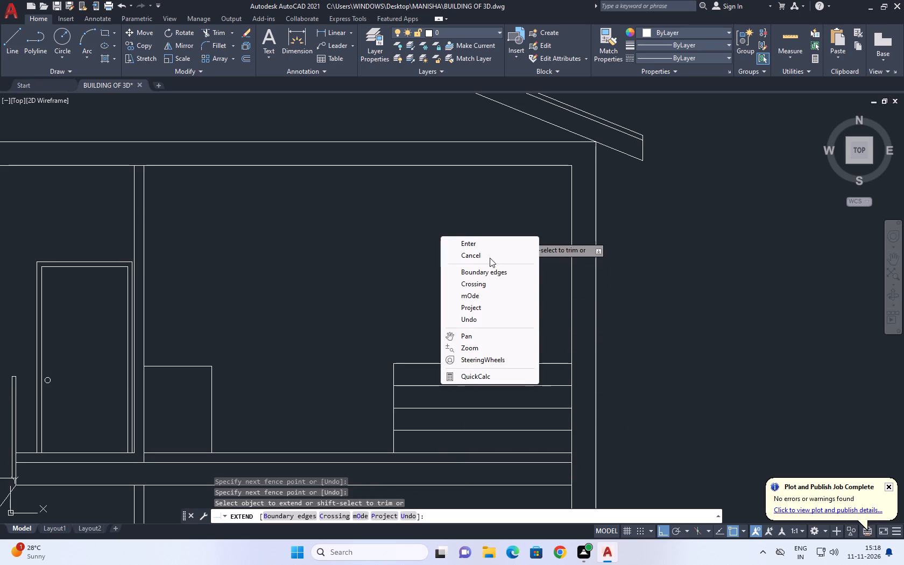
{"action": "left_click_drag", "start_coordinate": [490, 258], "coordinate": [485, 252]}
Draw a vertical line about 1.26 high up from the floor just inside the right wall, capped by a short horizontal line across the wall's inner face.
{"action": "scroll", "coordinate": [421, 262], "scroll_direction": "down", "scroll_amount": 1}
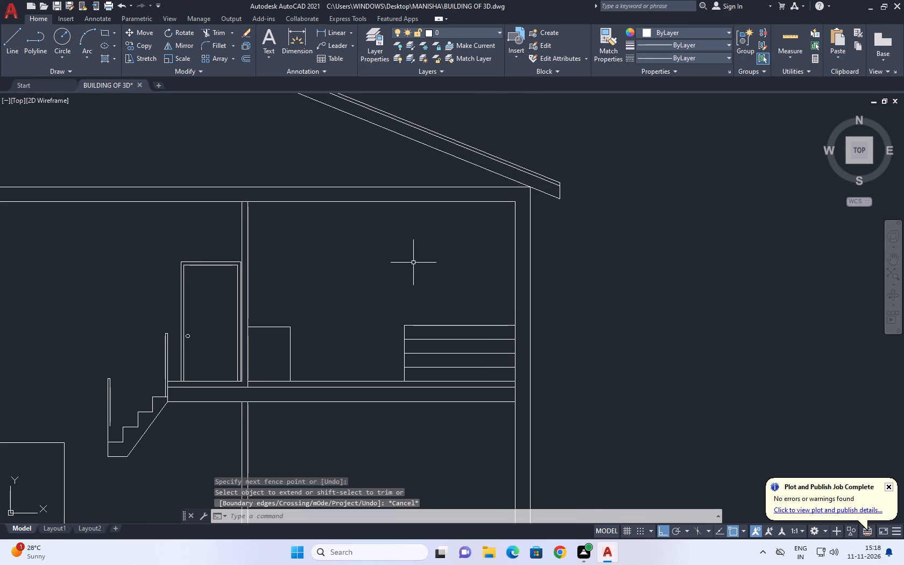
{"action": "middle_click_drag", "start_coordinate": [476, 345], "coordinate": [443, 347]}
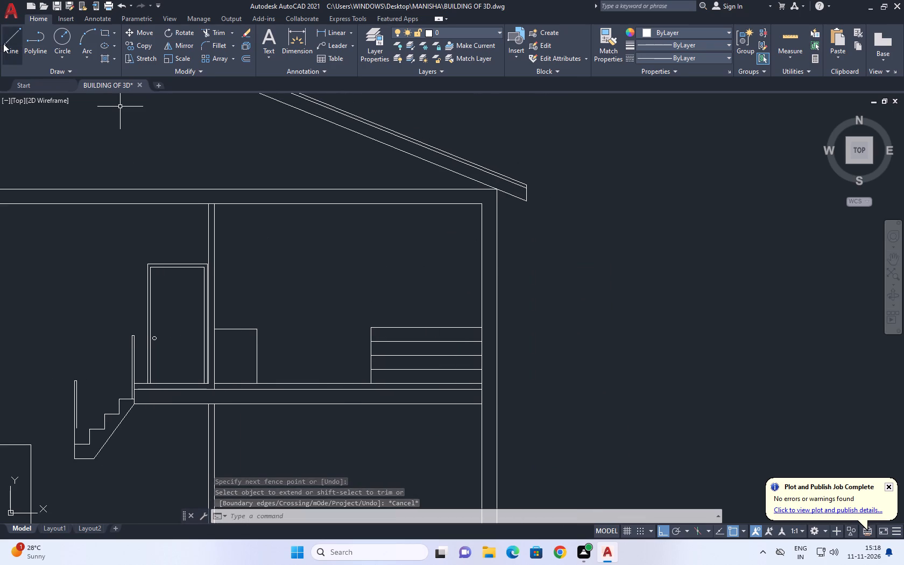
{"action": "left_click", "coordinate": [3, 43]}
{"action": "scroll", "coordinate": [456, 379], "scroll_direction": "up", "scroll_amount": 1}
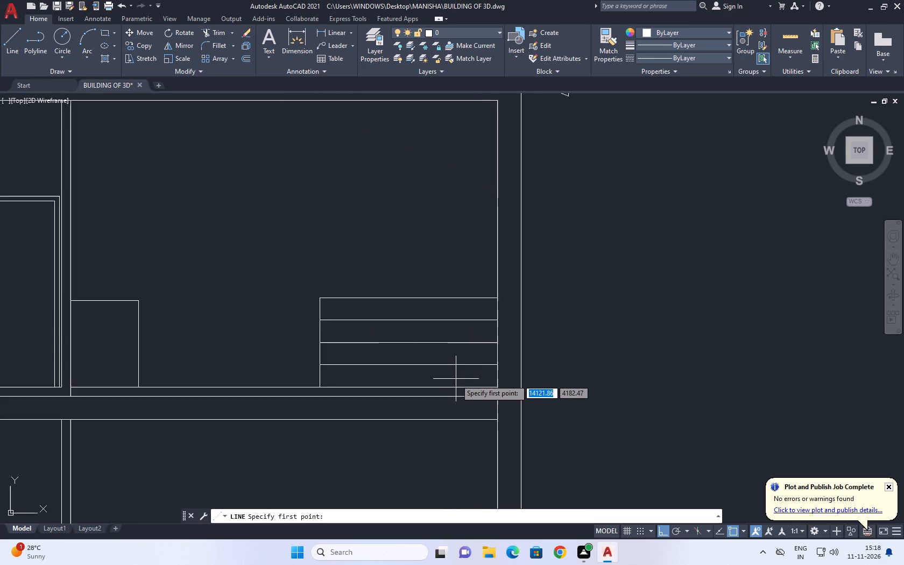
{"action": "scroll", "coordinate": [456, 379], "scroll_direction": "up", "scroll_amount": 2}
{"action": "left_click", "coordinate": [543, 393]}
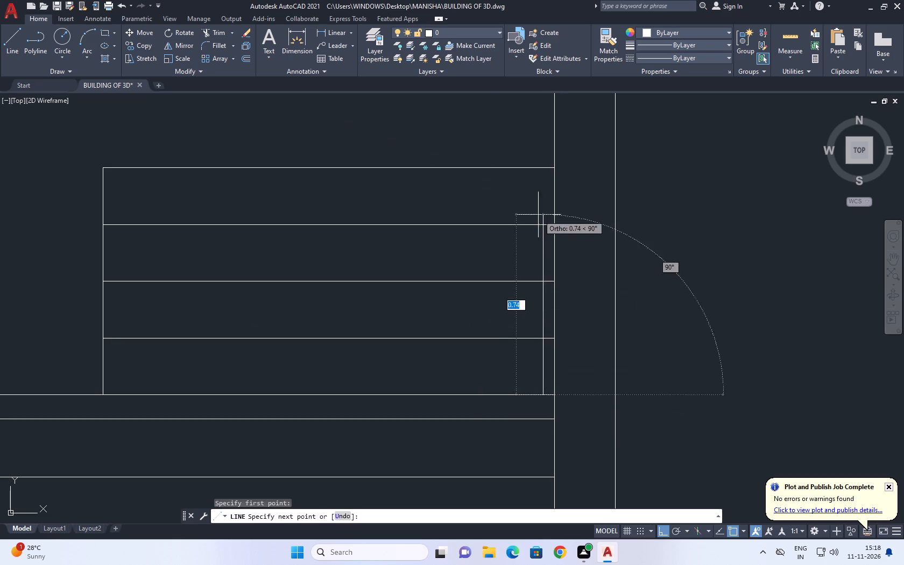
{"action": "middle_click_drag", "start_coordinate": [535, 214], "coordinate": [534, 306]}
{"action": "scroll", "coordinate": [534, 306], "scroll_direction": "up", "scroll_amount": 1}
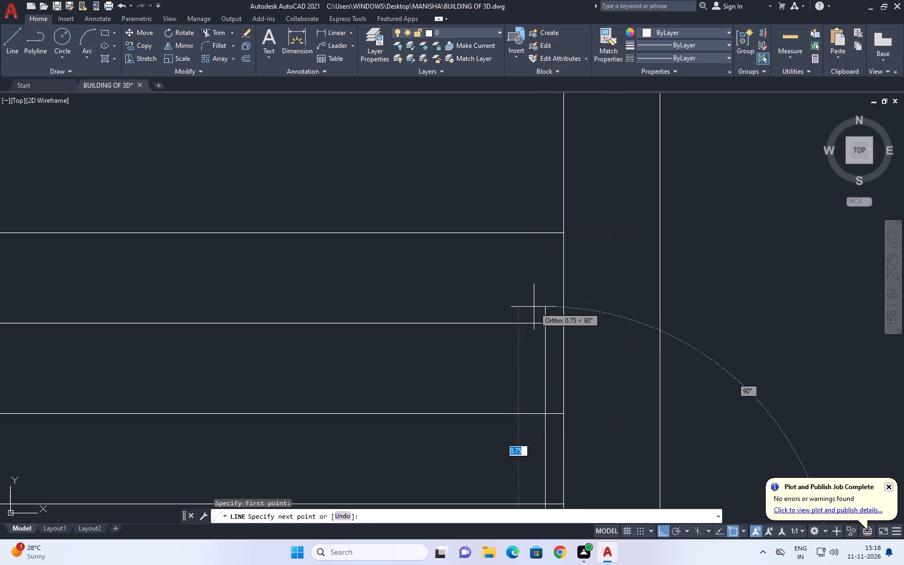
{"action": "scroll", "coordinate": [535, 308], "scroll_direction": "down", "scroll_amount": 2}
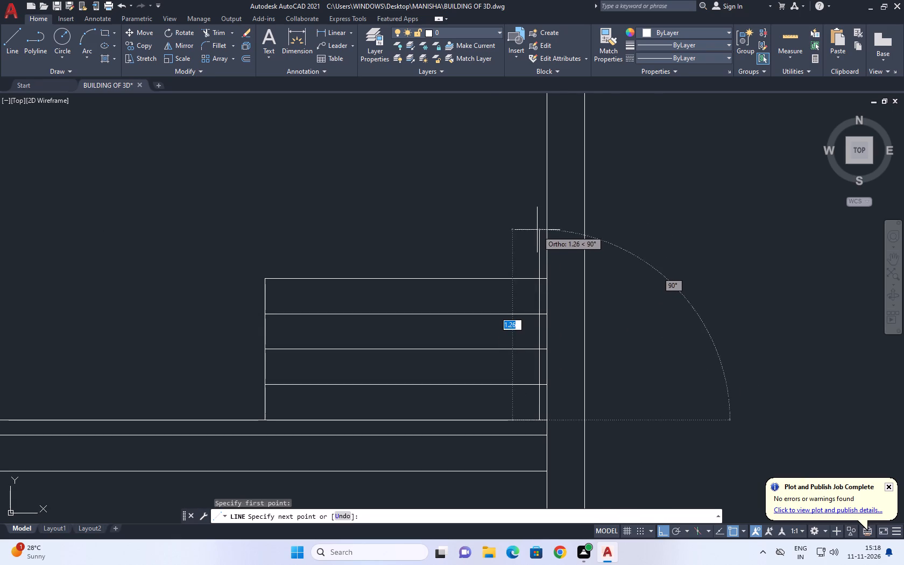
{"action": "left_click", "coordinate": [537, 230]}
{"action": "scroll", "coordinate": [543, 223], "scroll_direction": "up", "scroll_amount": 2}
{"action": "left_click", "coordinate": [563, 247]}
{"action": "right_click_drag", "start_coordinate": [569, 194], "coordinate": [521, 183]}
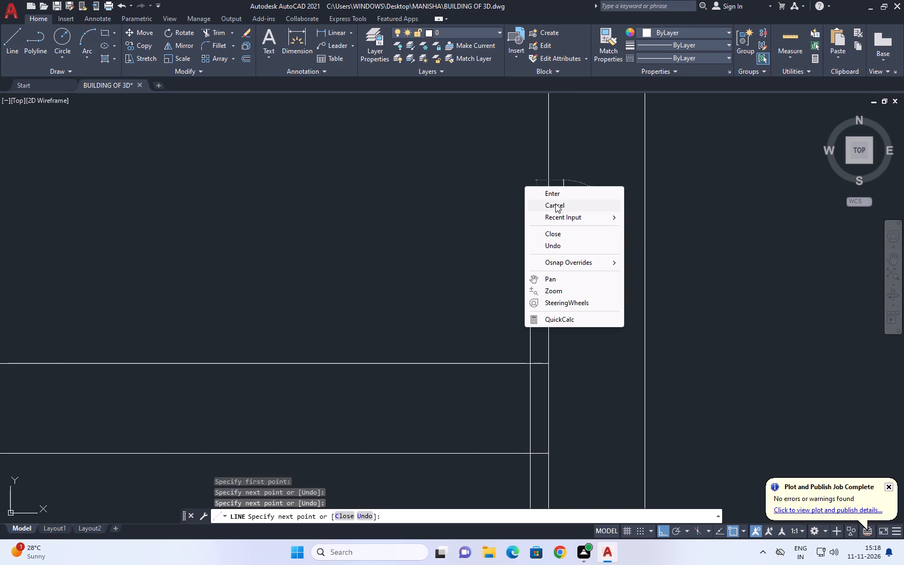
{"action": "left_click", "coordinate": [555, 203]}
Trim the end of the short cap line that extends past the right wall's inner face.
{"action": "left_click", "coordinate": [212, 30]}
{"action": "scroll", "coordinate": [589, 253], "scroll_direction": "up", "scroll_amount": 3}
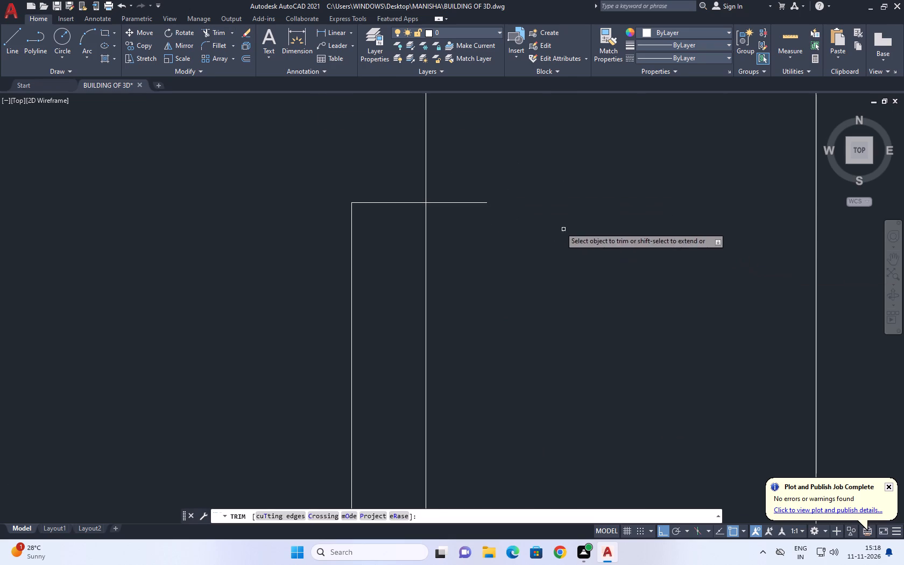
{"action": "left_click_drag", "start_coordinate": [455, 170], "coordinate": [450, 187]}
{"action": "left_click", "coordinate": [436, 347]}
{"action": "left_click", "coordinate": [470, 182]}
{"action": "scroll", "coordinate": [510, 217], "scroll_direction": "down", "scroll_amount": 5}
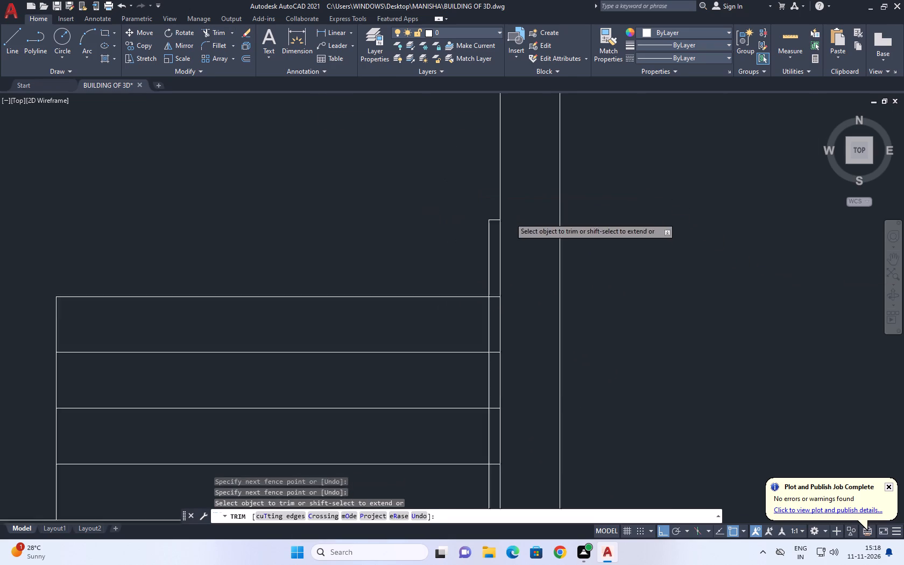
Trim the four horizontal box lines where they cross the narrow strip beside the right wall.
{"action": "scroll", "coordinate": [510, 314], "scroll_direction": "up", "scroll_amount": 5}
{"action": "middle_click_drag", "start_coordinate": [445, 131], "coordinate": [498, 216]}
{"action": "scroll", "coordinate": [500, 218], "scroll_direction": "down", "scroll_amount": 1}
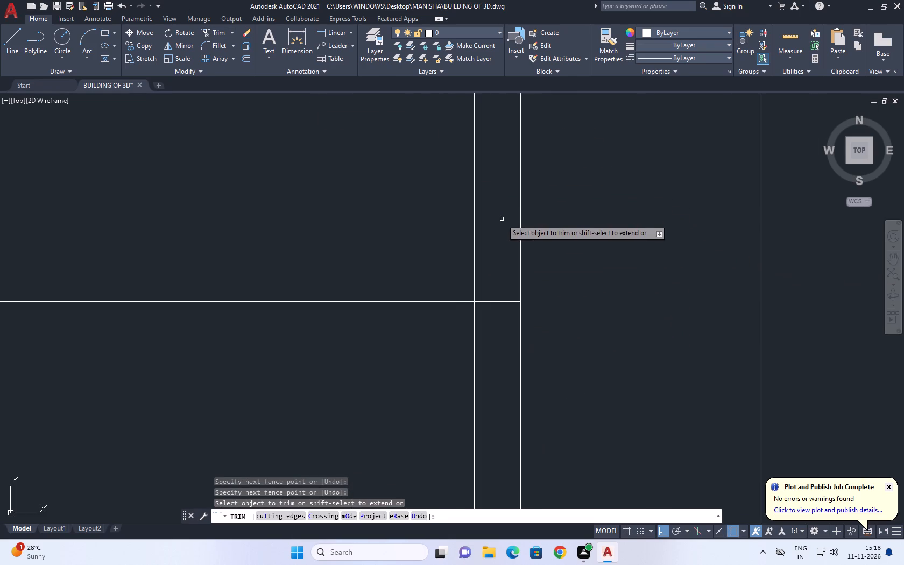
{"action": "scroll", "coordinate": [502, 220], "scroll_direction": "down", "scroll_amount": 1}
{"action": "left_click", "coordinate": [498, 114]}
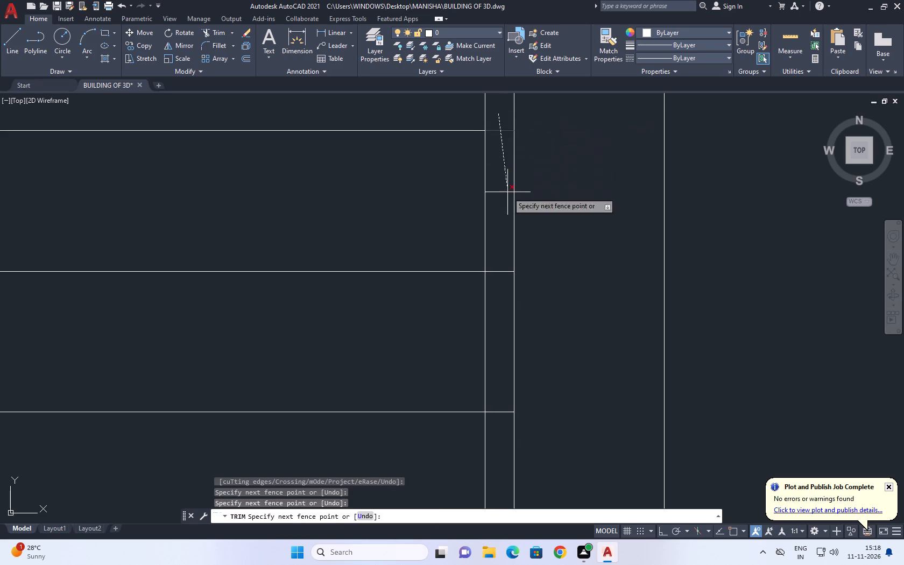
{"action": "middle_click_drag", "start_coordinate": [503, 318], "coordinate": [524, 225]}
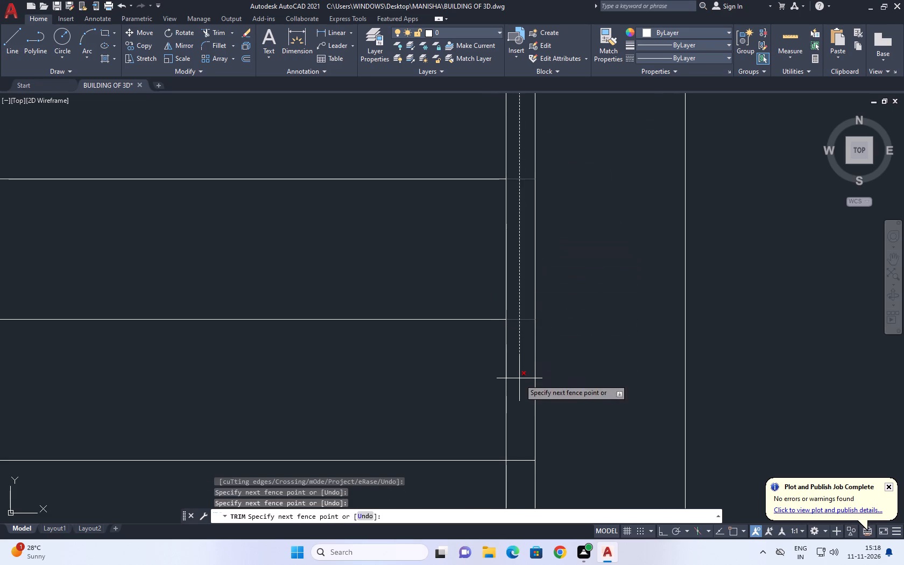
{"action": "middle_click_drag", "start_coordinate": [520, 389], "coordinate": [531, 311]}
{"action": "left_click", "coordinate": [523, 397]}
{"action": "scroll", "coordinate": [550, 315], "scroll_direction": "down", "scroll_amount": 1}
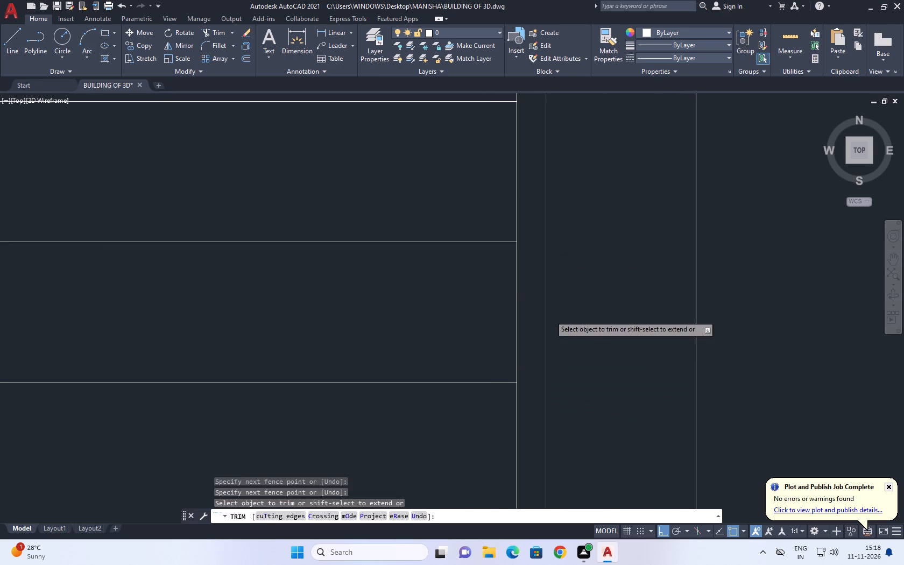
{"action": "scroll", "coordinate": [550, 315], "scroll_direction": "down", "scroll_amount": 2}
{"action": "middle_click_drag", "start_coordinate": [536, 365], "coordinate": [547, 394]}
{"action": "right_click", "coordinate": [580, 262]}
{"action": "left_click", "coordinate": [623, 281]}
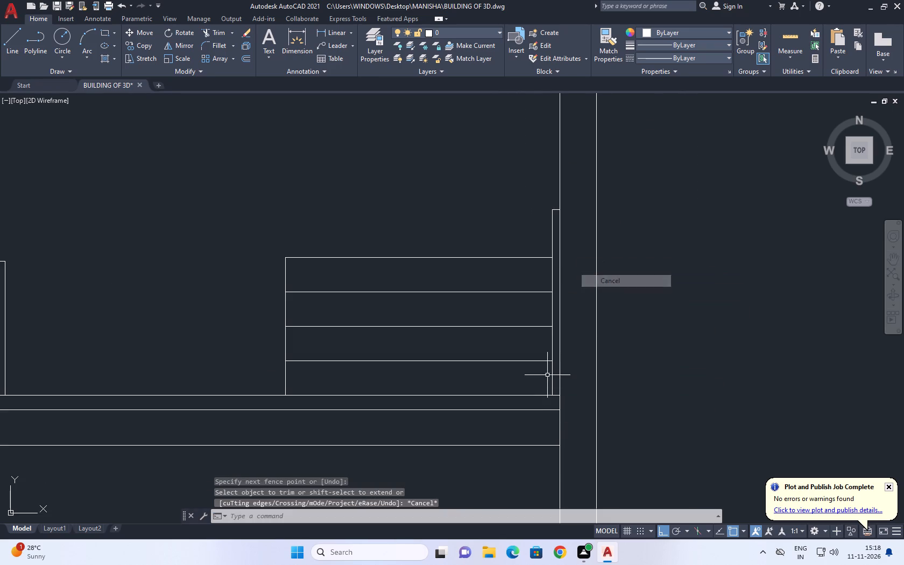
{"action": "left_click", "coordinate": [540, 376]}
{"action": "left_click", "coordinate": [592, 404]}
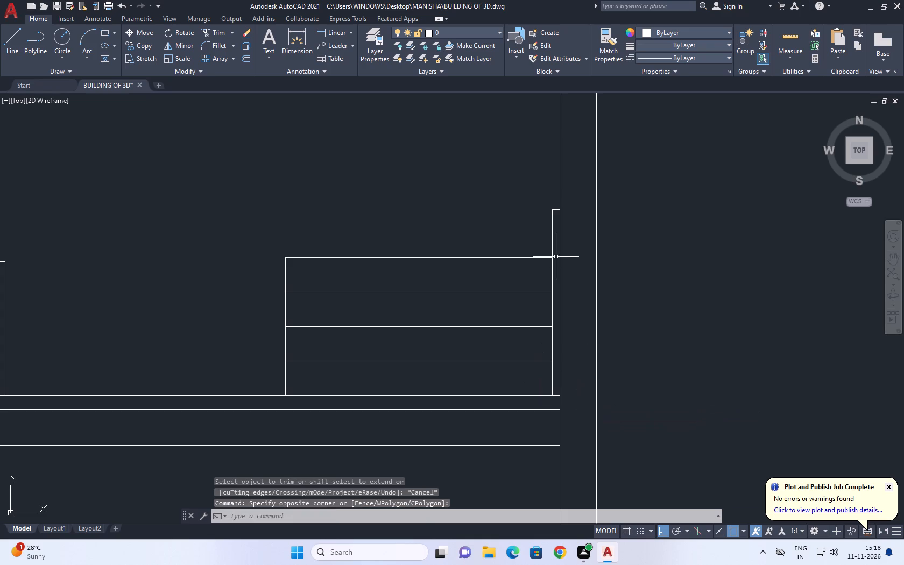
Draw a horizontal line 0.25 long across the thickness of the right wall, in the upper part of the upstairs room.
{"action": "middle_click_drag", "start_coordinate": [556, 255], "coordinate": [556, 309]}
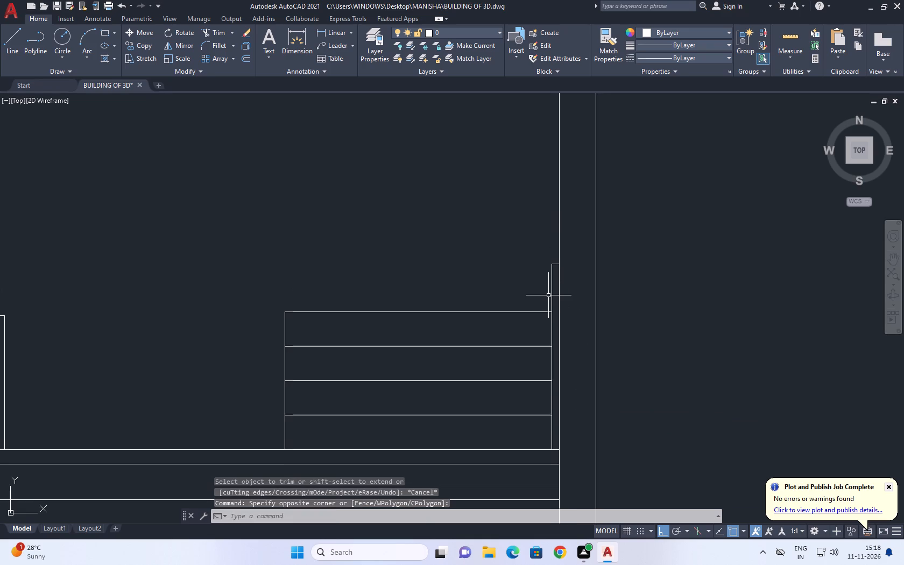
{"action": "scroll", "coordinate": [566, 312], "scroll_direction": "down", "scroll_amount": 2}
{"action": "middle_click_drag", "start_coordinate": [610, 320], "coordinate": [611, 326]}
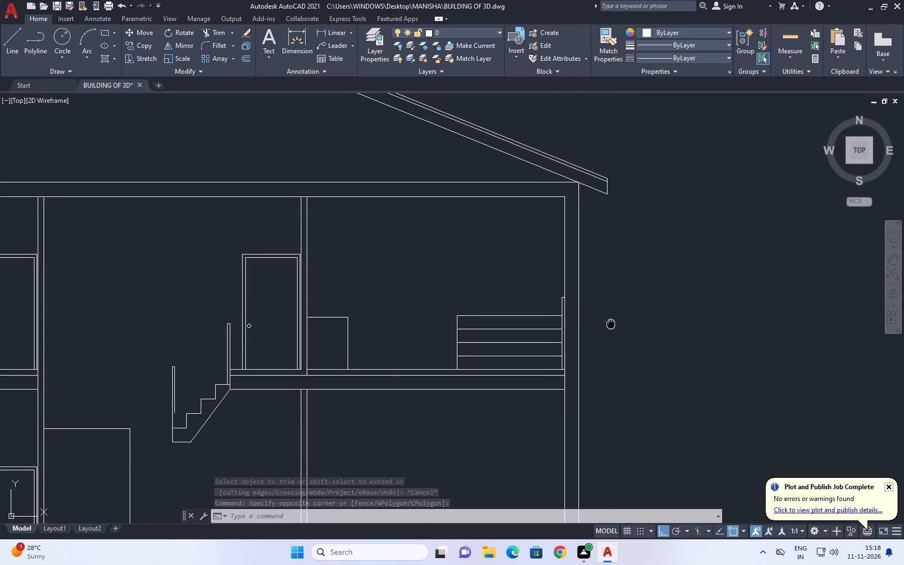
{"action": "middle_click_drag", "start_coordinate": [611, 326], "coordinate": [625, 376]}
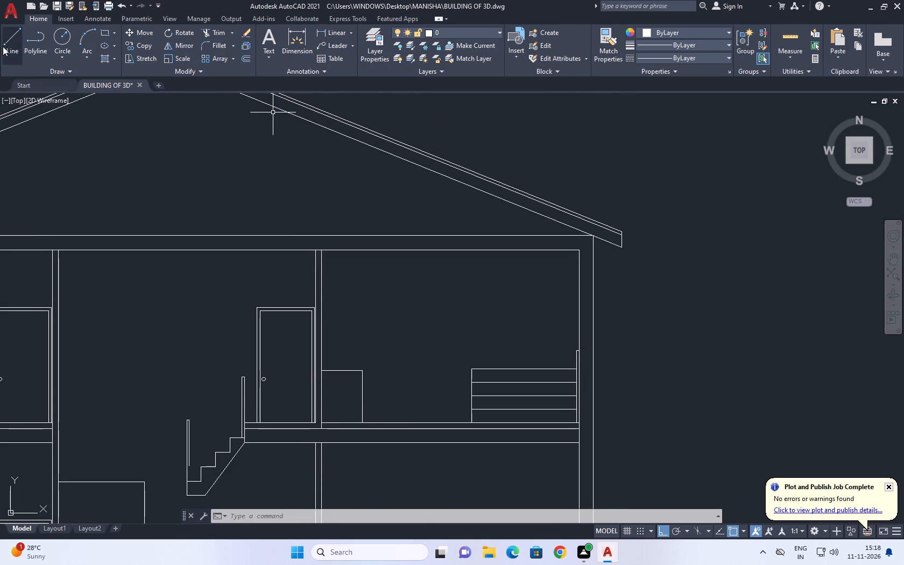
{"action": "left_click", "coordinate": [3, 46]}
{"action": "scroll", "coordinate": [582, 295], "scroll_direction": "up", "scroll_amount": 1}
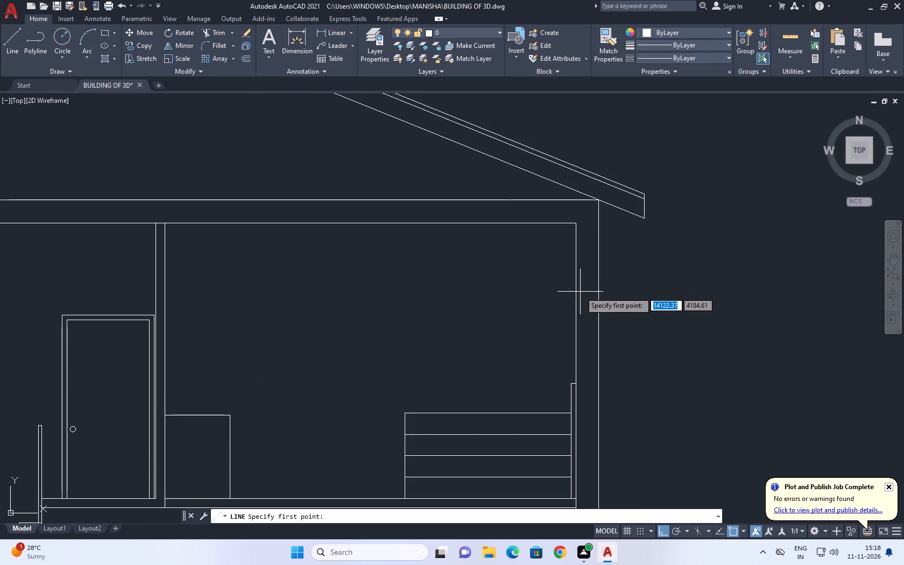
{"action": "left_click", "coordinate": [574, 284]}
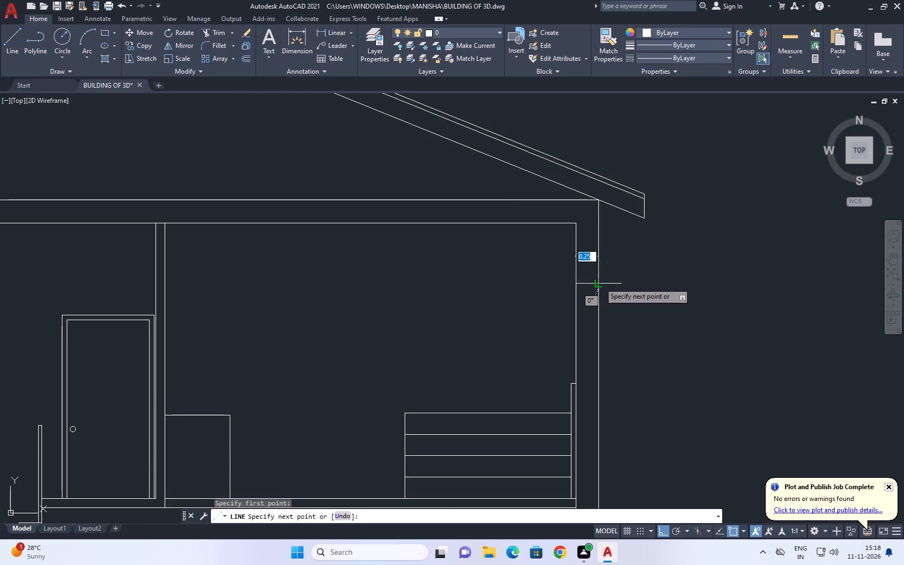
{"action": "left_click", "coordinate": [599, 282]}
{"action": "right_click", "coordinate": [666, 270]}
{"action": "left_click", "coordinate": [726, 288]}
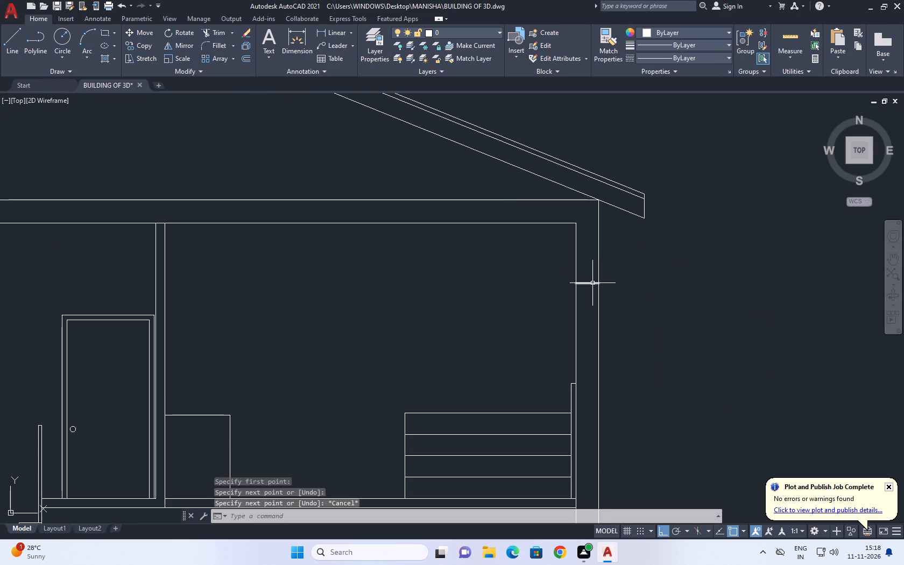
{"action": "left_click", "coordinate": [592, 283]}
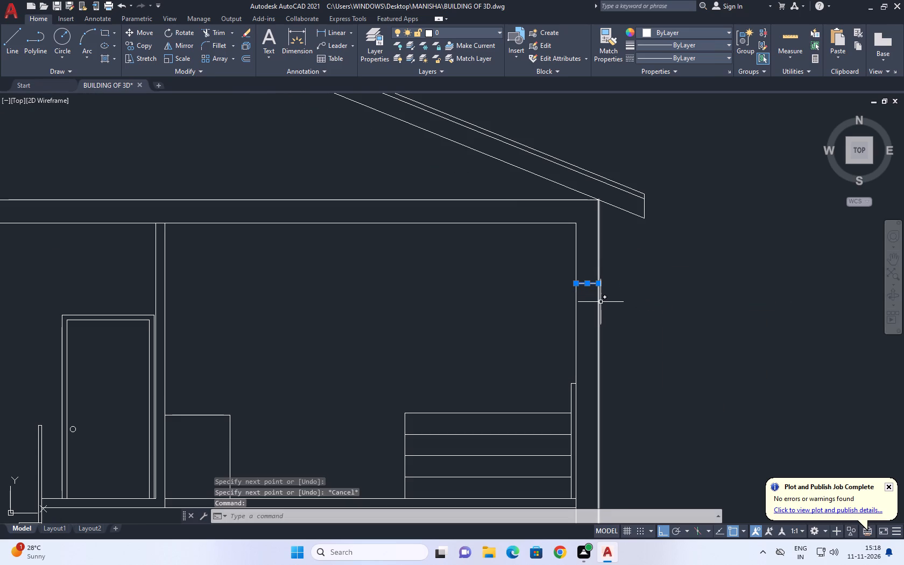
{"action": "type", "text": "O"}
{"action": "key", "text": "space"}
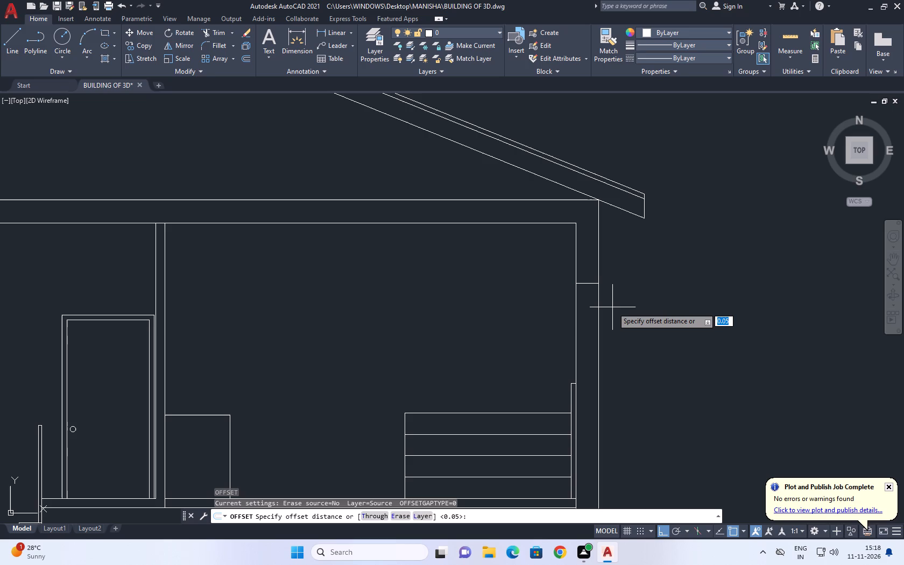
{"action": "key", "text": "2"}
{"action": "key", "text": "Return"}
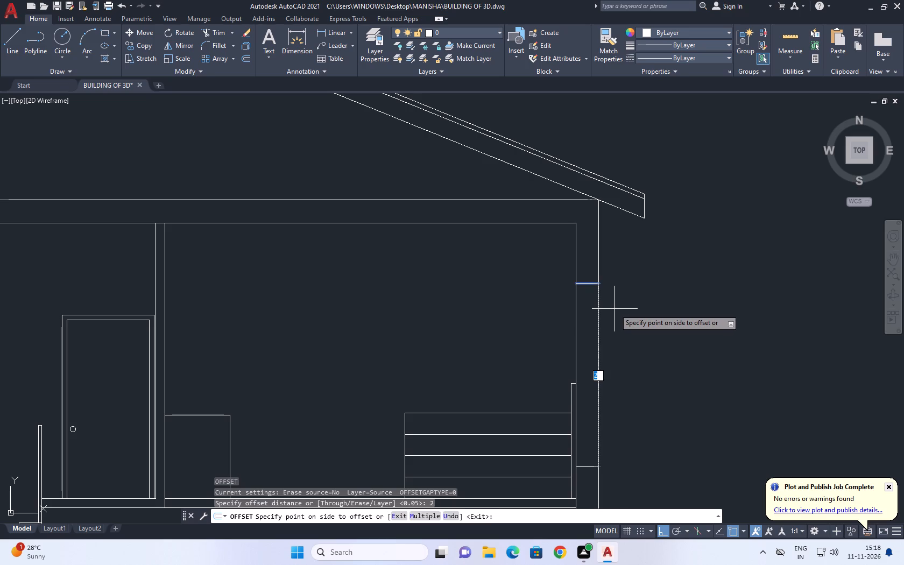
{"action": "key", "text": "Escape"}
Offset the short horizontal line across the right wall downward by 1.
{"action": "left_click", "coordinate": [589, 286]}
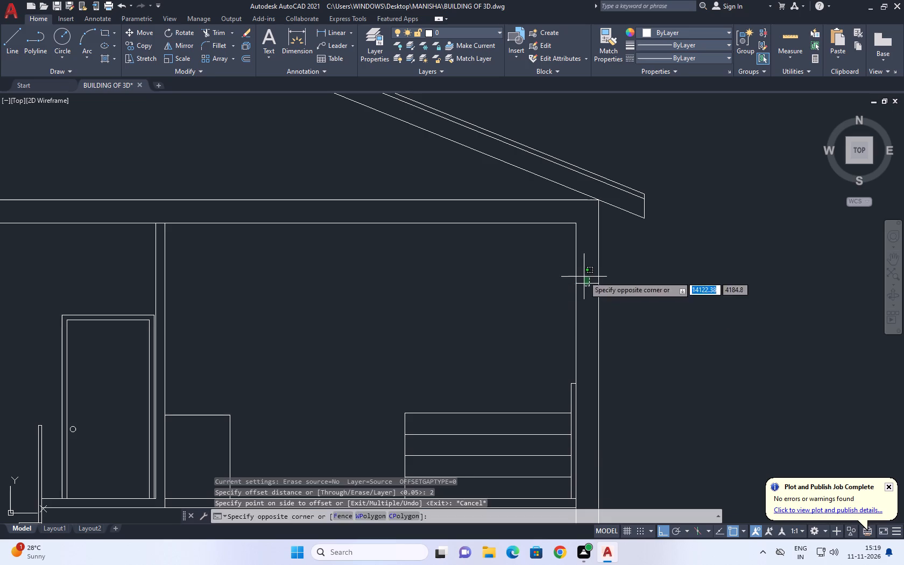
{"action": "left_click", "coordinate": [583, 275]}
{"action": "type", "text": "O"}
{"action": "key", "text": "space"}
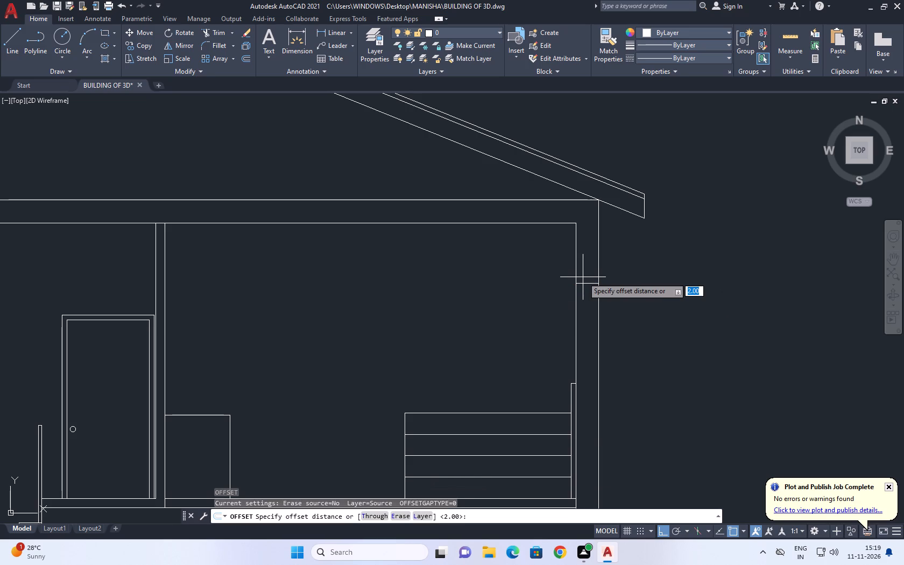
{"action": "key", "text": "1"}
{"action": "key", "text": "Return"}
{"action": "left_click", "coordinate": [590, 391]}
{"action": "middle_click_drag", "start_coordinate": [614, 325], "coordinate": [635, 346]}
{"action": "key", "text": "Escape"}
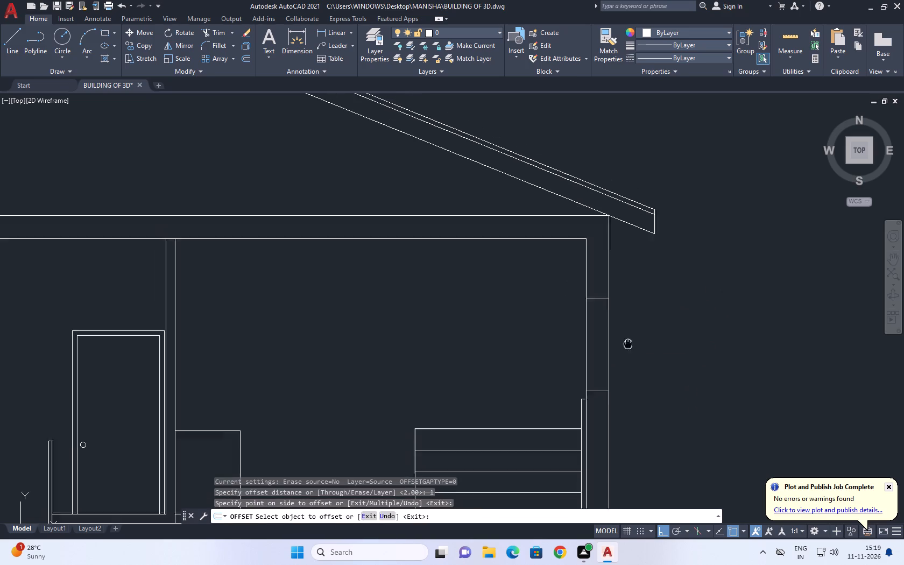
Draw a vertical line joining the midpoints of the two short horizontal lines in the right wall, forming a window.
{"action": "middle_click_drag", "start_coordinate": [635, 346], "coordinate": [704, 350]}
{"action": "type", "text": "L"}
{"action": "key", "text": "space"}
{"action": "key", "text": "Escape"}
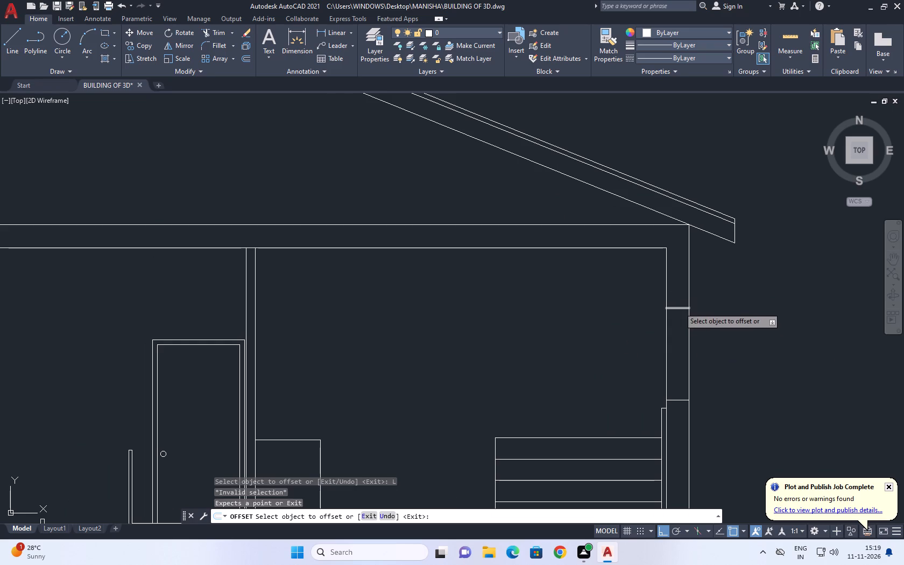
{"action": "type", "text": "L"}
{"action": "key", "text": "space"}
{"action": "left_click_drag", "start_coordinate": [679, 307], "coordinate": [678, 314]}
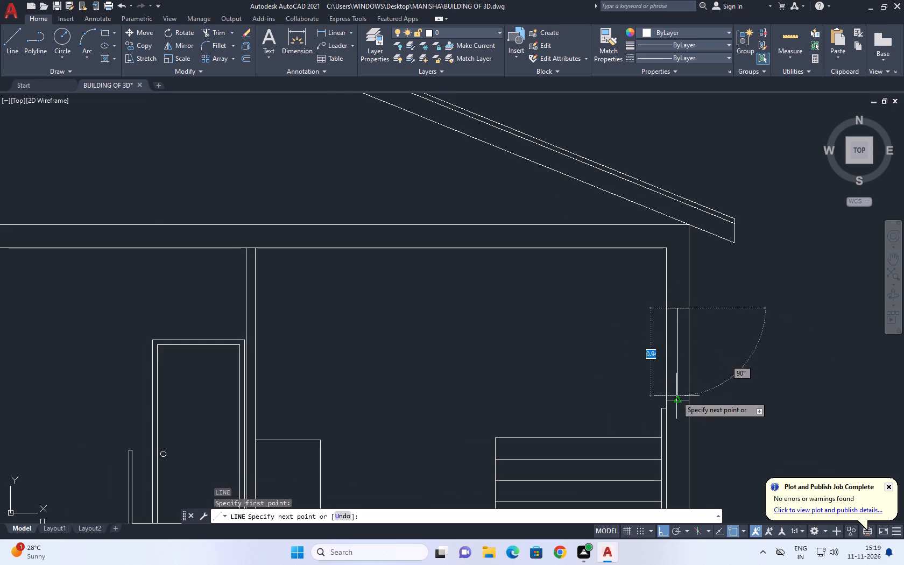
{"action": "left_click_drag", "start_coordinate": [676, 400], "coordinate": [677, 392]}
{"action": "key", "text": "Escape"}
Draw a short horizontal line across the thickness of the right wall, just below the upstairs window.
{"action": "scroll", "coordinate": [660, 255], "scroll_direction": "down", "scroll_amount": 3}
{"action": "middle_click_drag", "start_coordinate": [722, 355], "coordinate": [638, 208]}
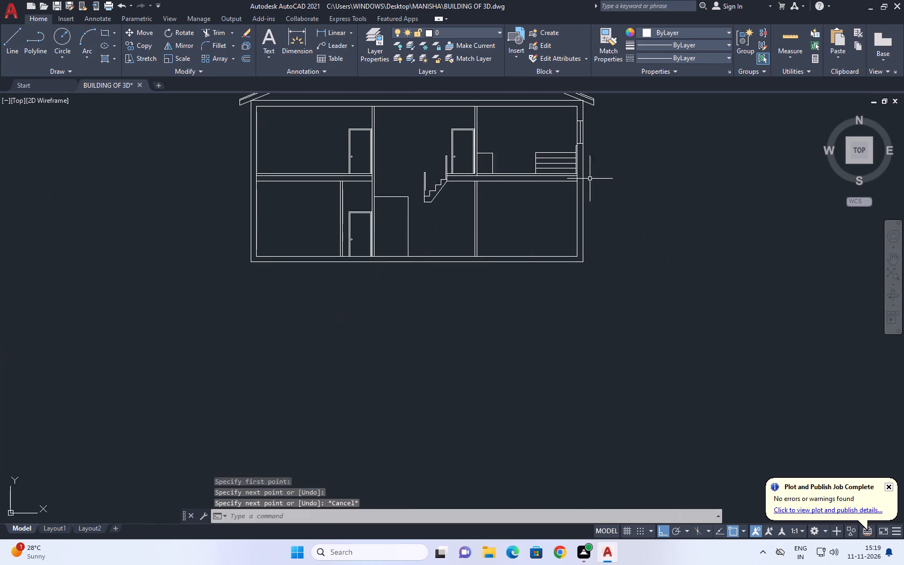
{"action": "scroll", "coordinate": [582, 161], "scroll_direction": "up", "scroll_amount": 3}
{"action": "middle_click_drag", "start_coordinate": [580, 158], "coordinate": [621, 326]}
{"action": "type", "text": "L"}
{"action": "key", "text": "space"}
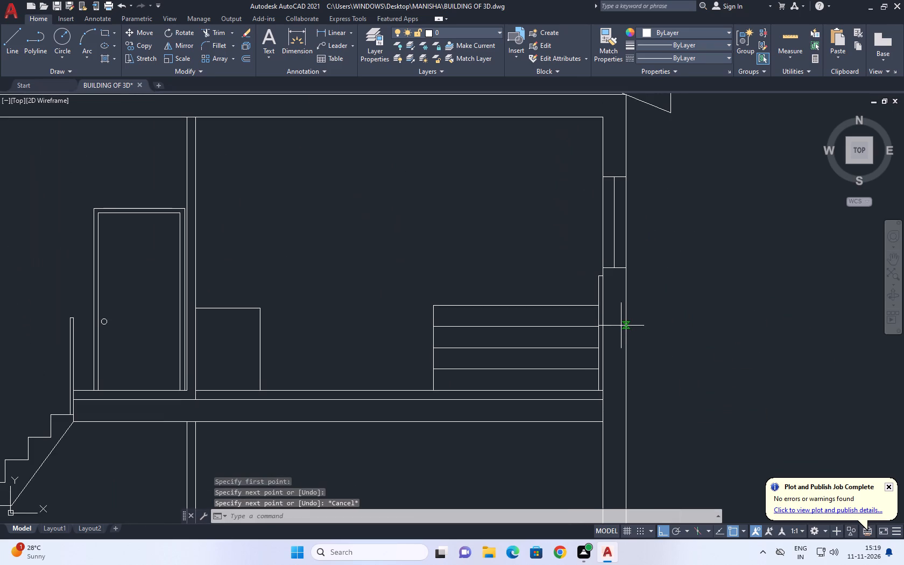
{"action": "scroll", "coordinate": [610, 310], "scroll_direction": "up", "scroll_amount": 1}
{"action": "left_click", "coordinate": [598, 300]}
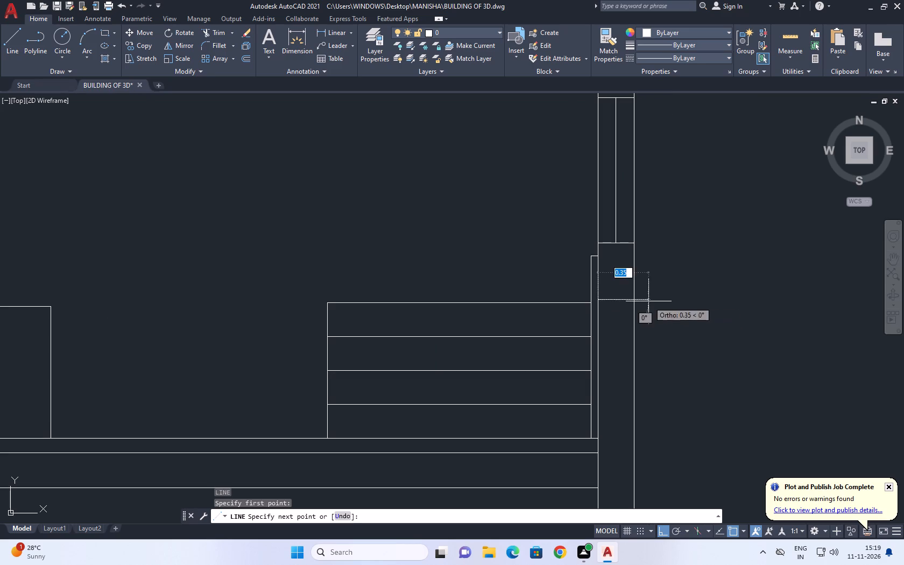
{"action": "left_click", "coordinate": [632, 300]}
{"action": "key", "text": "Escape"}
Draw another short horizontal line across the right wall's thickness, below the intermediate floor in the upper part of the ground-floor room.
{"action": "scroll", "coordinate": [661, 252], "scroll_direction": "down", "scroll_amount": 2}
{"action": "middle_click_drag", "start_coordinate": [650, 369], "coordinate": [598, 278]}
{"action": "key", "text": "space"}
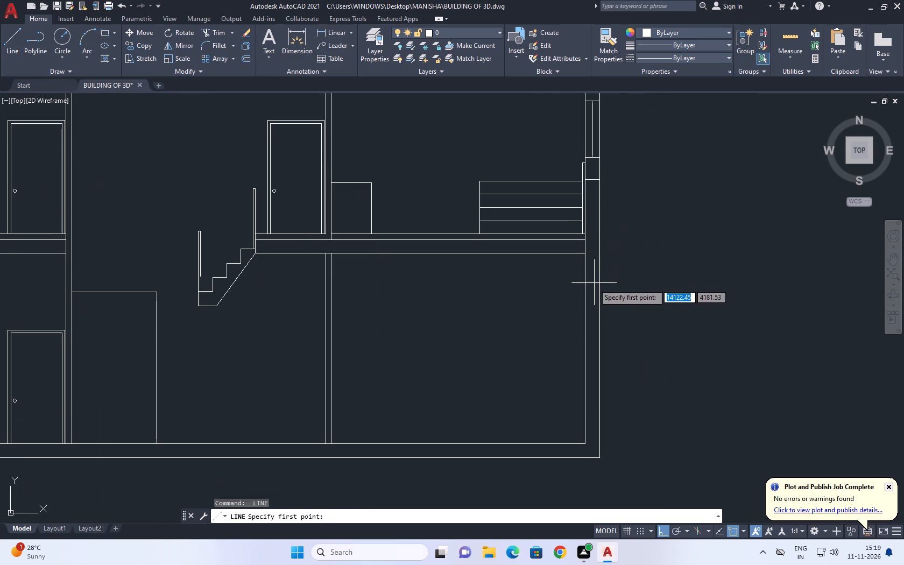
{"action": "scroll", "coordinate": [594, 284], "scroll_direction": "up", "scroll_amount": 1}
{"action": "left_click", "coordinate": [578, 296]}
{"action": "left_click", "coordinate": [604, 293]}
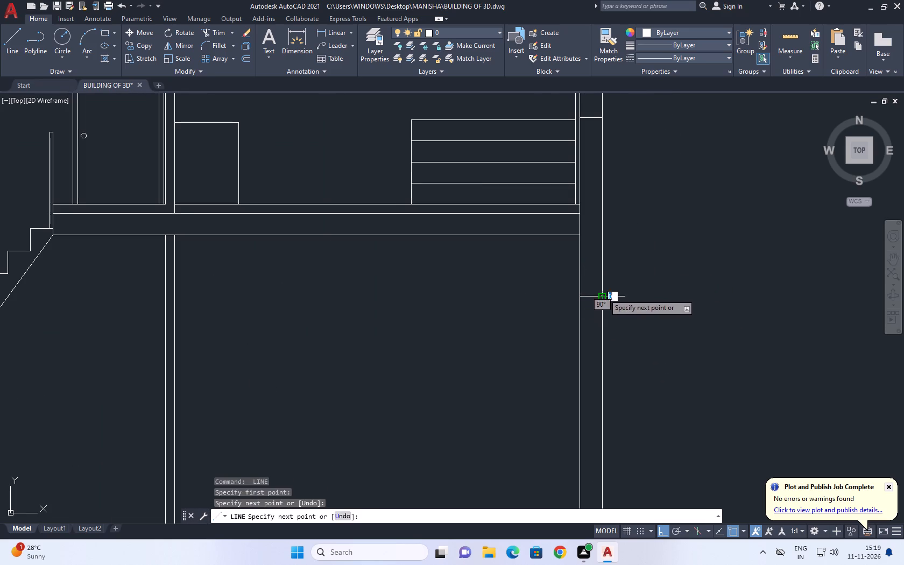
{"action": "key", "text": "Escape"}
Draw a vertical line joining the midpoints of the two new horizontal lines in the right wall.
{"action": "middle_click_drag", "start_coordinate": [569, 206], "coordinate": [576, 273]}
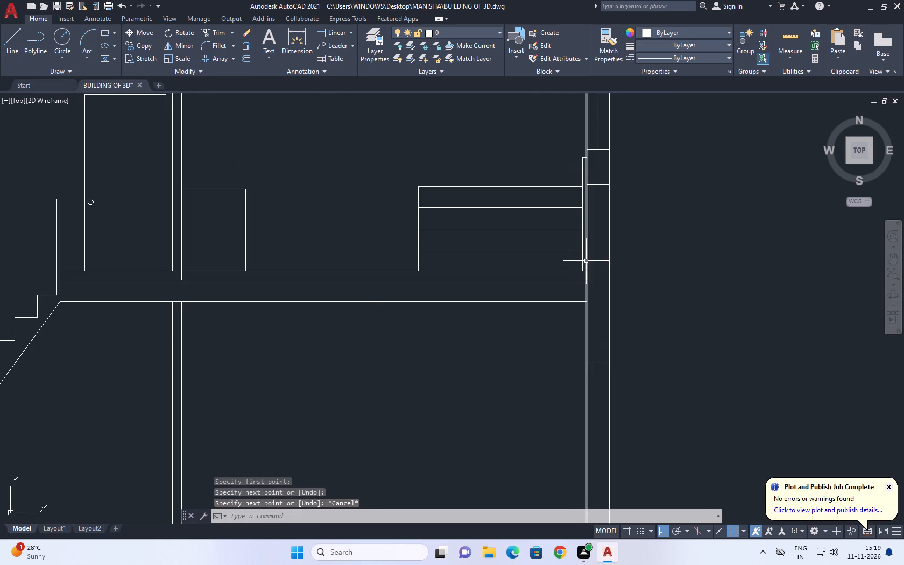
{"action": "key", "text": "space"}
{"action": "left_click", "coordinate": [601, 186]}
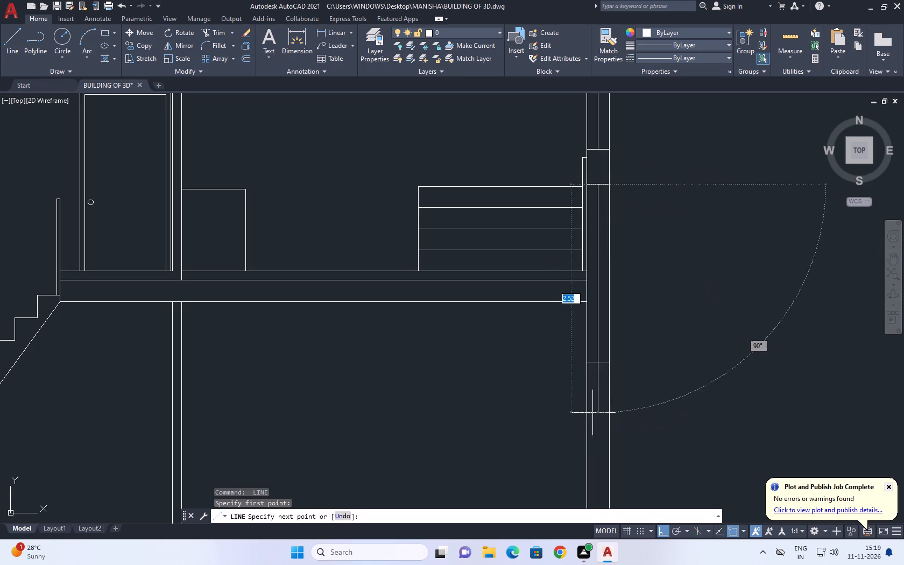
{"action": "left_click", "coordinate": [598, 364]}
{"action": "key", "text": "space"}
Trim the right wall's inner line where it crosses the thickness of the intermediate floor slab.
{"action": "type", "text": "TR"}
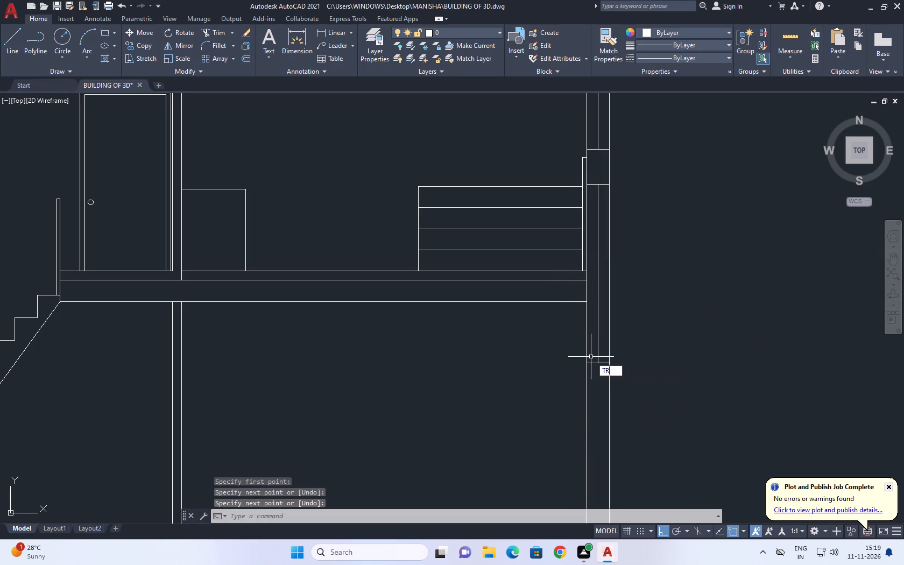
{"action": "key", "text": "space"}
{"action": "left_click", "coordinate": [584, 293]}
{"action": "left_click", "coordinate": [595, 288]}
{"action": "key", "text": "space"}
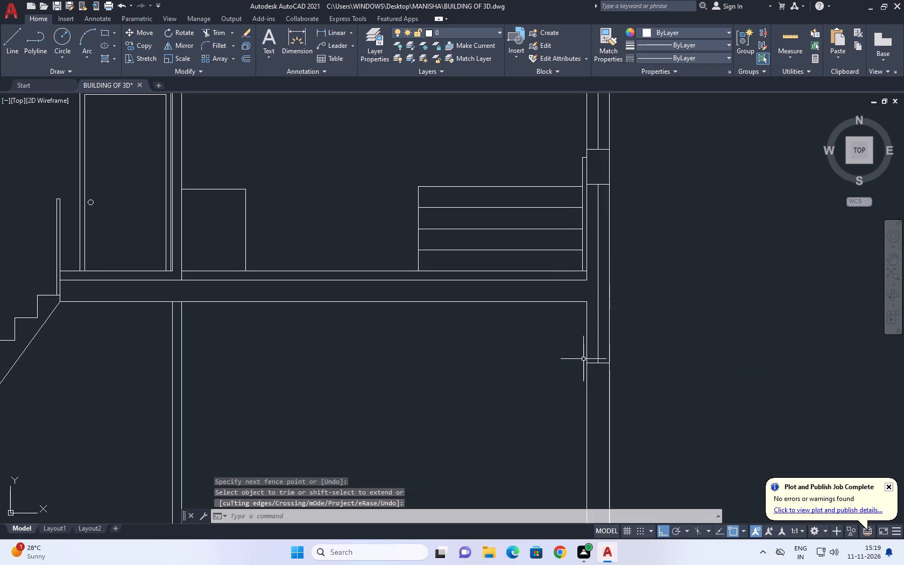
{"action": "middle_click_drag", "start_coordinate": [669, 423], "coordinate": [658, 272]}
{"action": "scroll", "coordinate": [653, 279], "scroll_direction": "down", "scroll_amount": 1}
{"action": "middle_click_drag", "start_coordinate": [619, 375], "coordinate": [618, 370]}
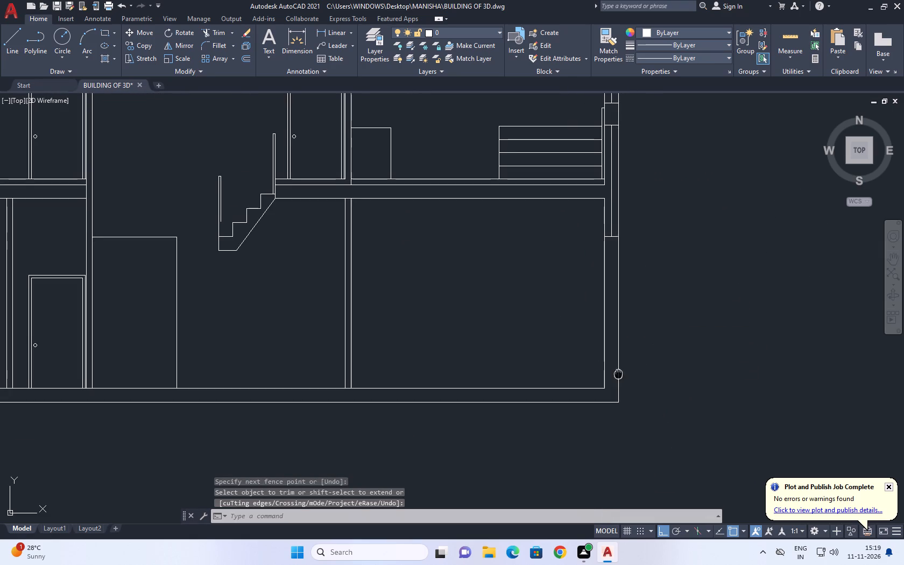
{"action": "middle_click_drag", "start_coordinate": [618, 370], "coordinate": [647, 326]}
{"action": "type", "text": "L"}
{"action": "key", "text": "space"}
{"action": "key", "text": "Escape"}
Extend the right wall's inner line down to the building's lowest horizontal line.
{"action": "type", "text": "EX"}
{"action": "key", "text": "space"}
{"action": "left_click", "coordinate": [647, 327]}
{"action": "left_click", "coordinate": [632, 321]}
{"action": "key", "text": "Escape"}
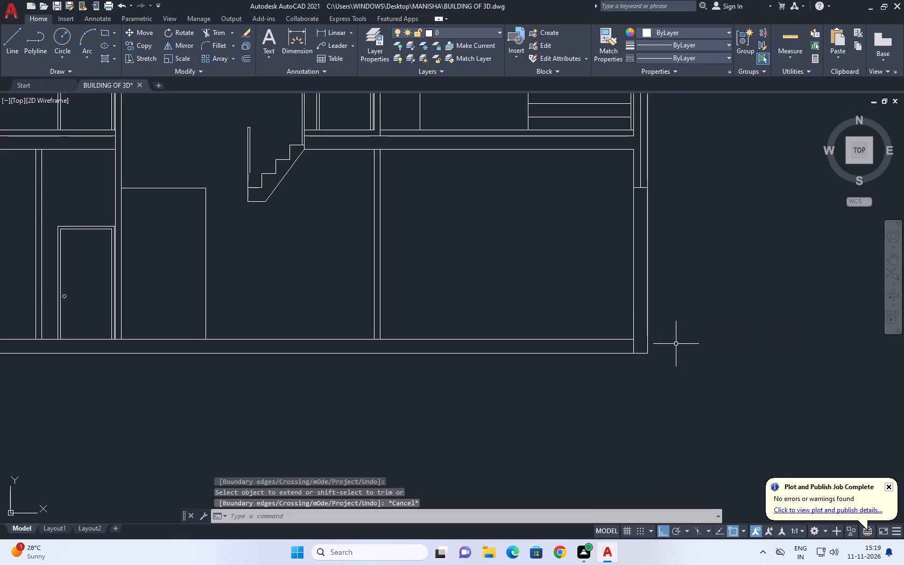
From the right wall's inner line base, draw connected footing lines 0.5 down, 0.25 left and 0.25 down, with a base line running right past the wall.
{"action": "type", "text": "L"}
{"action": "key", "text": "space"}
{"action": "left_click", "coordinate": [631, 355]}
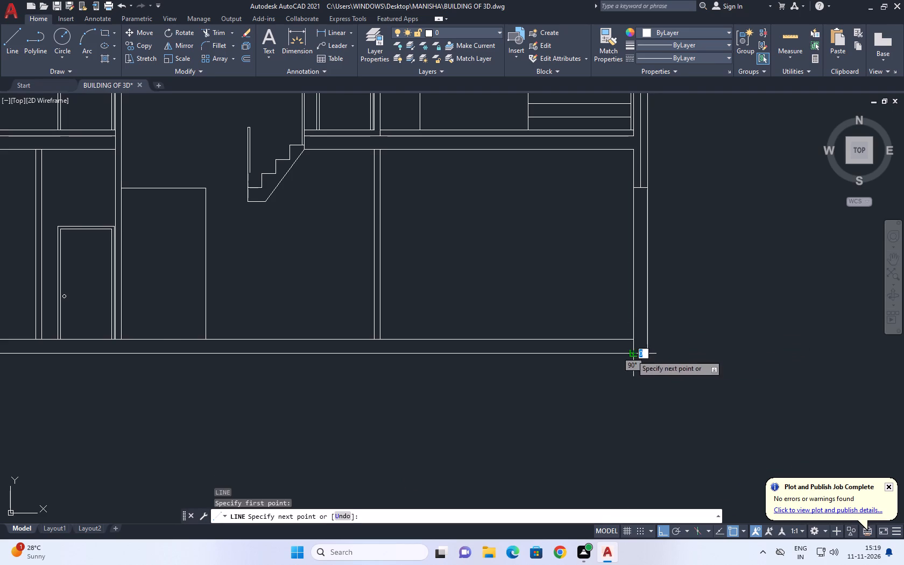
{"action": "middle_click_drag", "start_coordinate": [630, 380], "coordinate": [642, 289]}
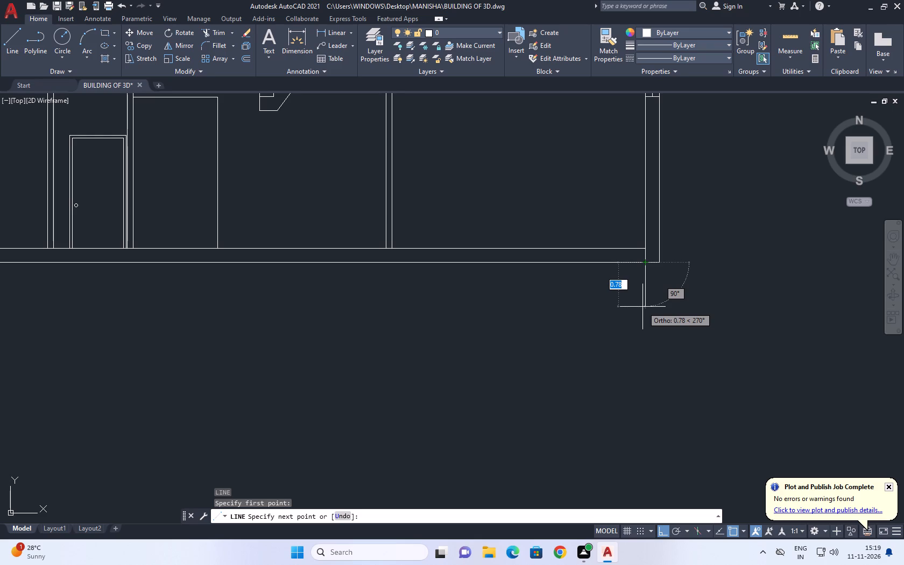
{"action": "type", "text": "0.5"}
{"action": "key", "text": "Return"}
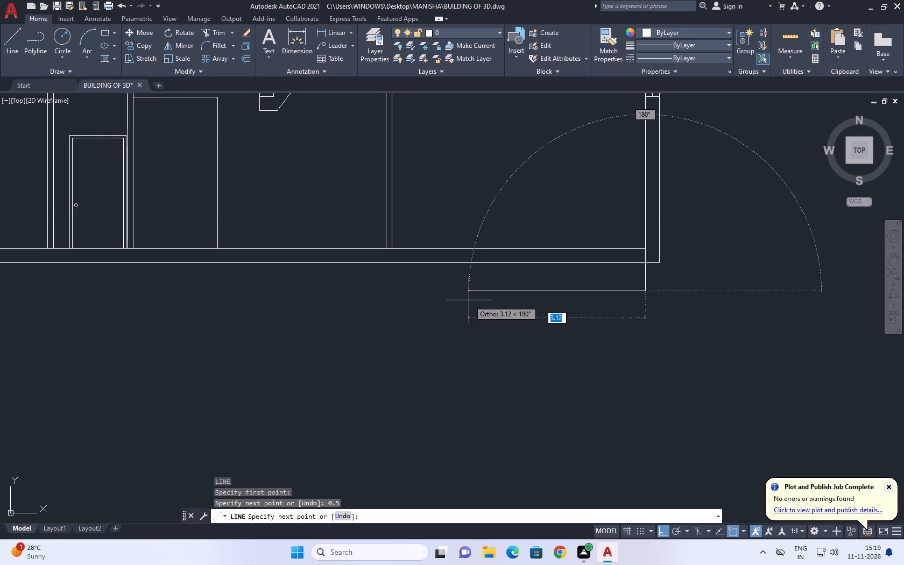
{"action": "type", "text": "10"}
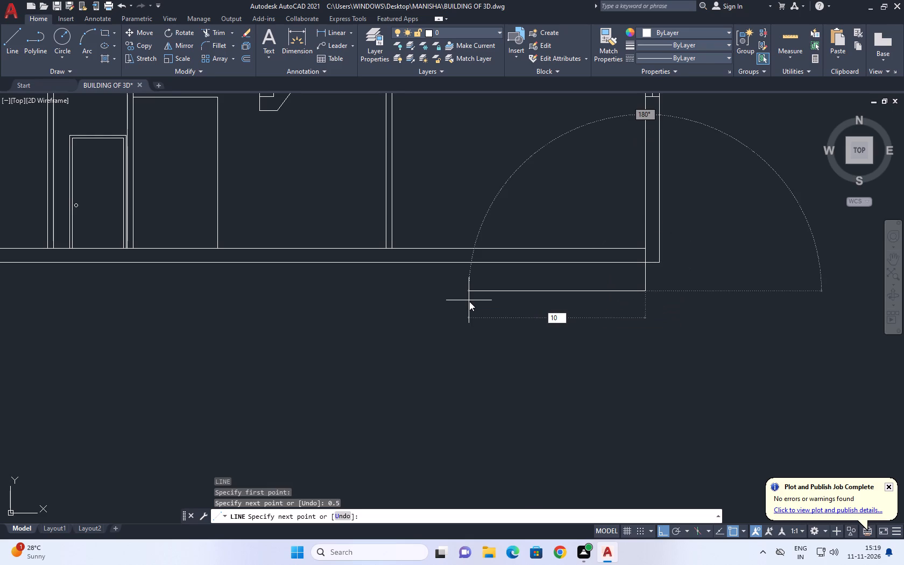
{"action": "key", "text": "BackSpace"}
{"action": "key", "text": "BackSpace"}
{"action": "type", "text": "0."}
{"action": "key", "text": "1"}
{"action": "key", "text": "BackSpace"}
{"action": "type", "text": "25"}
{"action": "key", "text": "Return"}
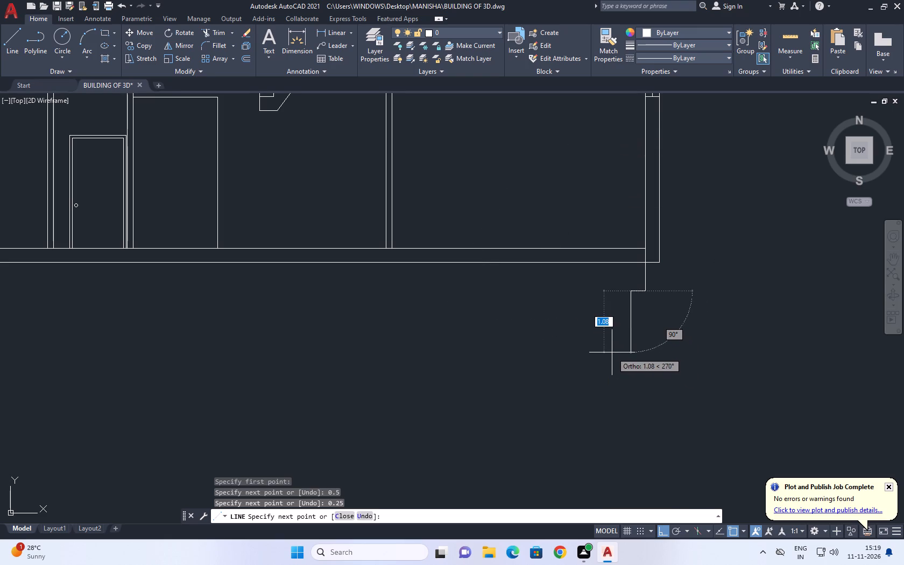
{"action": "type", "text": "0.25"}
{"action": "key", "text": "Return"}
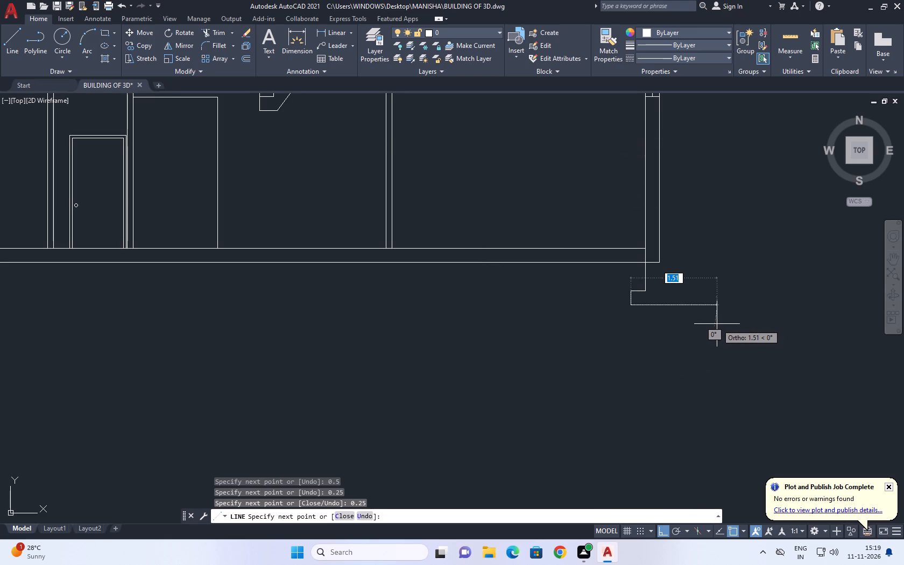
{"action": "left_click", "coordinate": [680, 318]}
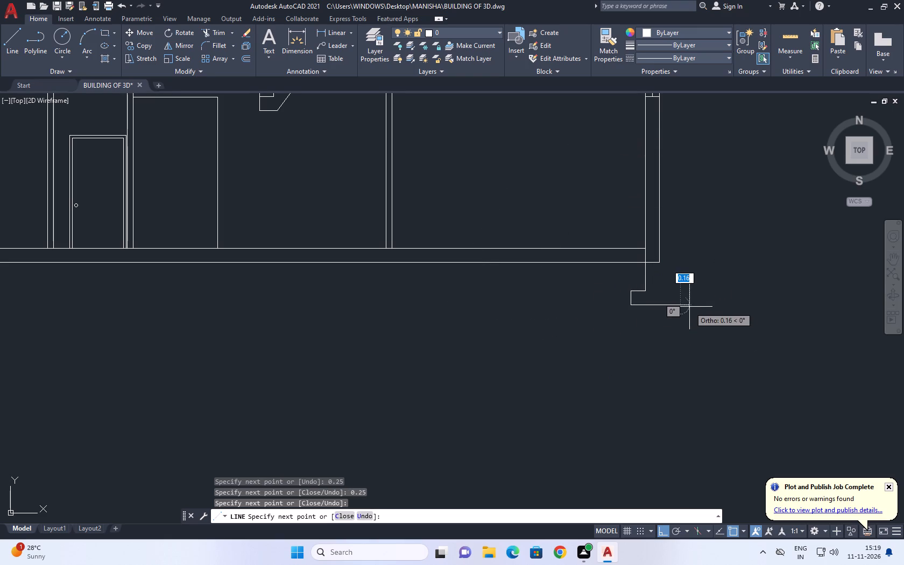
{"action": "key", "text": "space"}
Draw a line 0.5 down from the right wall's outer bottom corner, undoing trial lengths of 0.75 and 0.25.
{"action": "scroll", "coordinate": [649, 247], "scroll_direction": "up", "scroll_amount": 2}
{"action": "key", "text": "space"}
{"action": "left_click", "coordinate": [672, 287]}
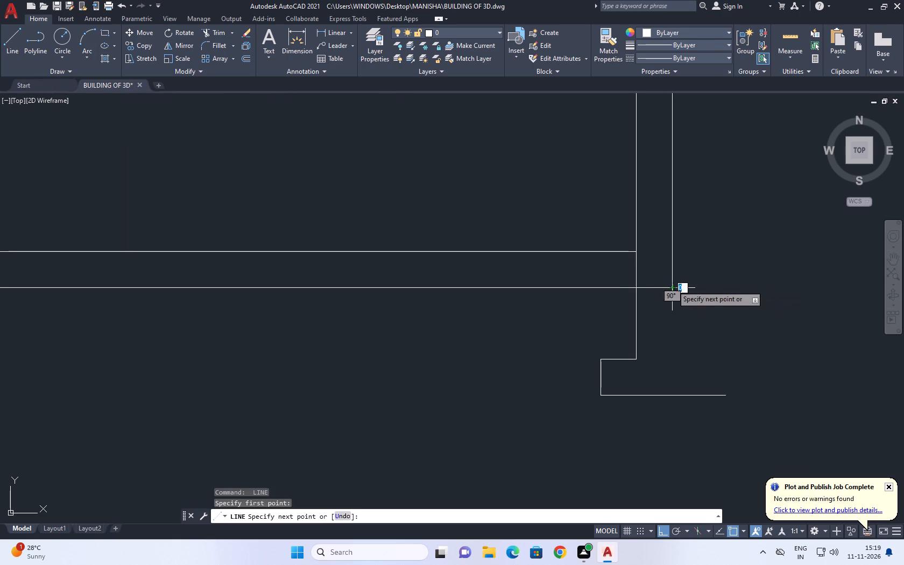
{"action": "key", "text": "0"}
{"action": "type", "text": ".75"}
{"action": "key", "text": "Return"}
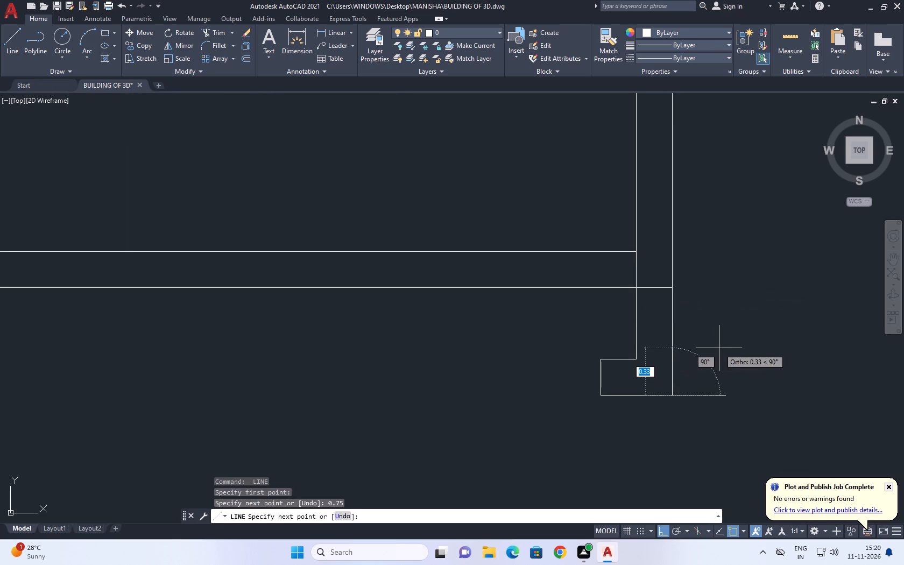
{"action": "key", "text": "ctrl+z"}
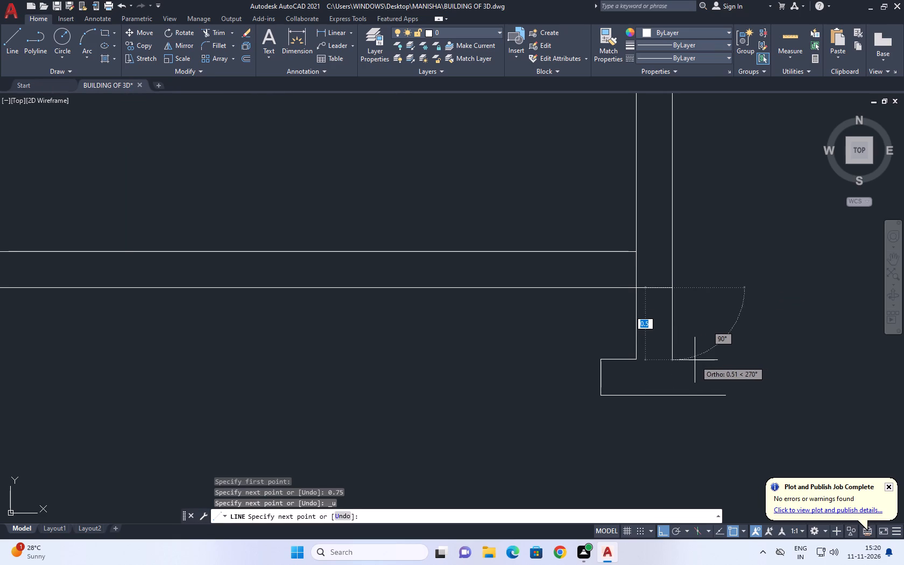
{"action": "type", "text": "0."}
{"action": "type", "text": "25"}
{"action": "key", "text": "Return"}
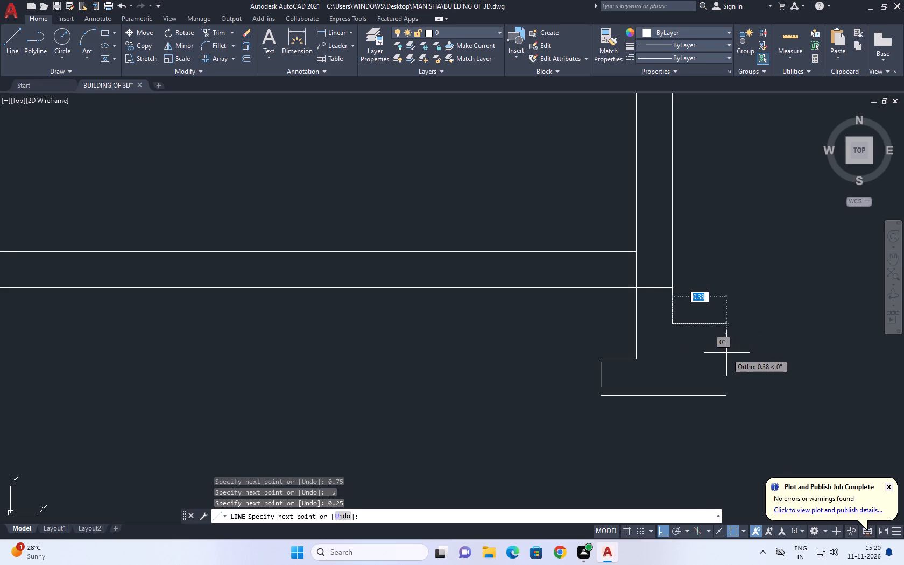
{"action": "key", "text": "ctrl+z"}
{"action": "key", "text": "0"}
{"action": "type", "text": ".5"}
{"action": "key", "text": "Return"}
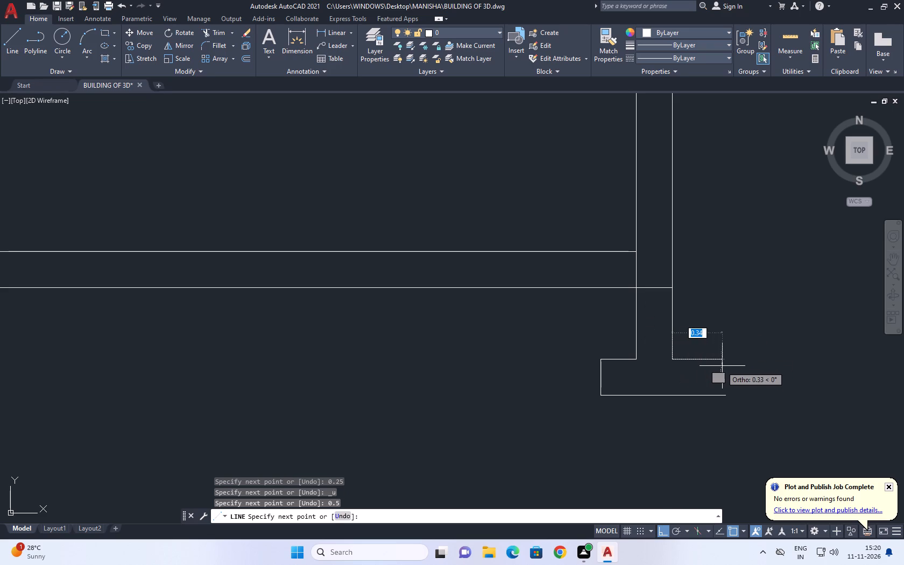
Continue the footing outline 0.25 outward, undoing trial lengths of 0.5 and 0.05, and about 0.36 down past the base line.
{"action": "key", "text": "0"}
{"action": "type", "text": ".5"}
{"action": "key", "text": "Return"}
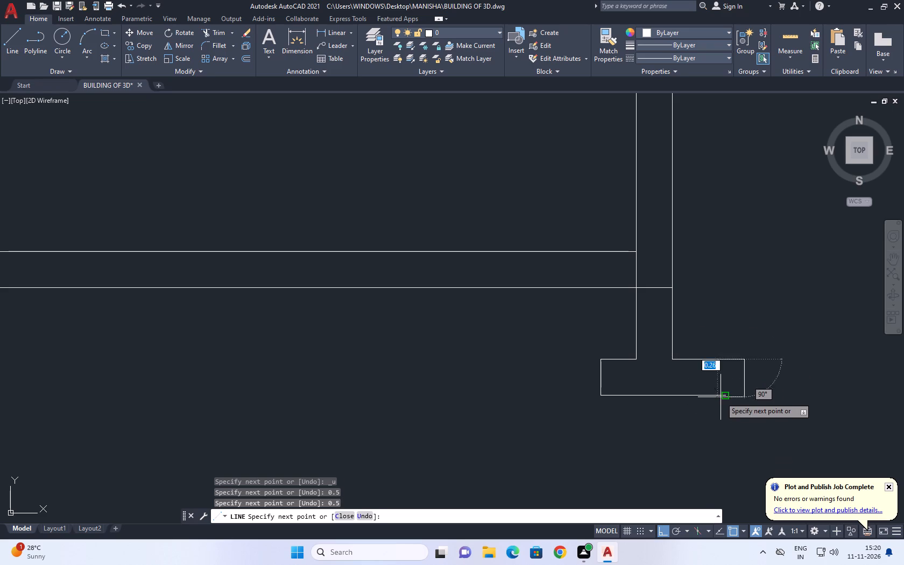
{"action": "key", "text": "ctrl+z"}
{"action": "key", "text": "0"}
{"action": "key", "text": "period"}
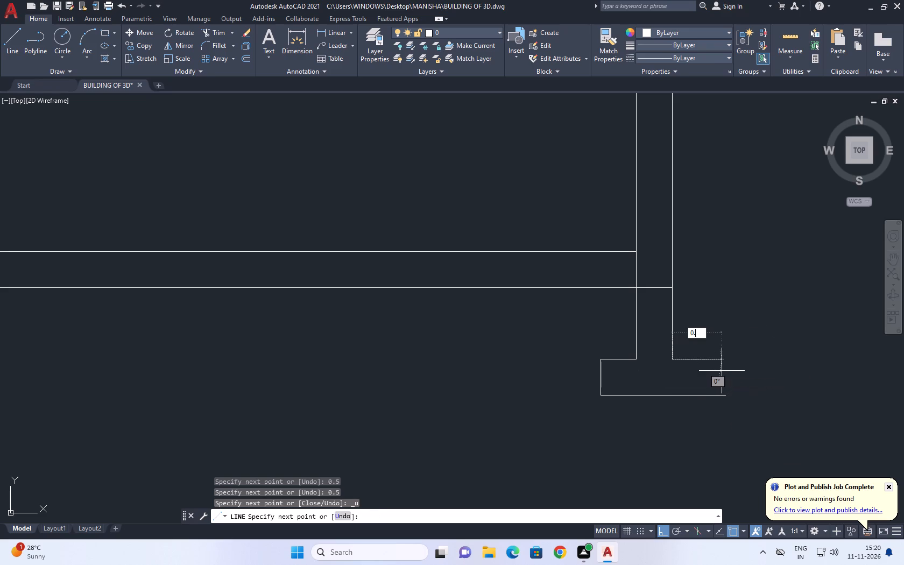
{"action": "type", "text": "05"}
{"action": "key", "text": "Return"}
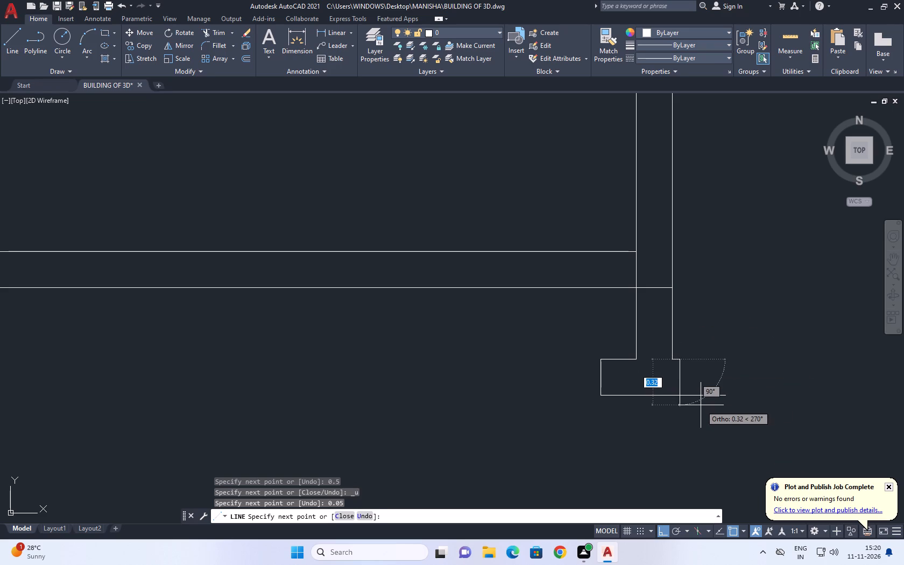
{"action": "key", "text": "ctrl+z"}
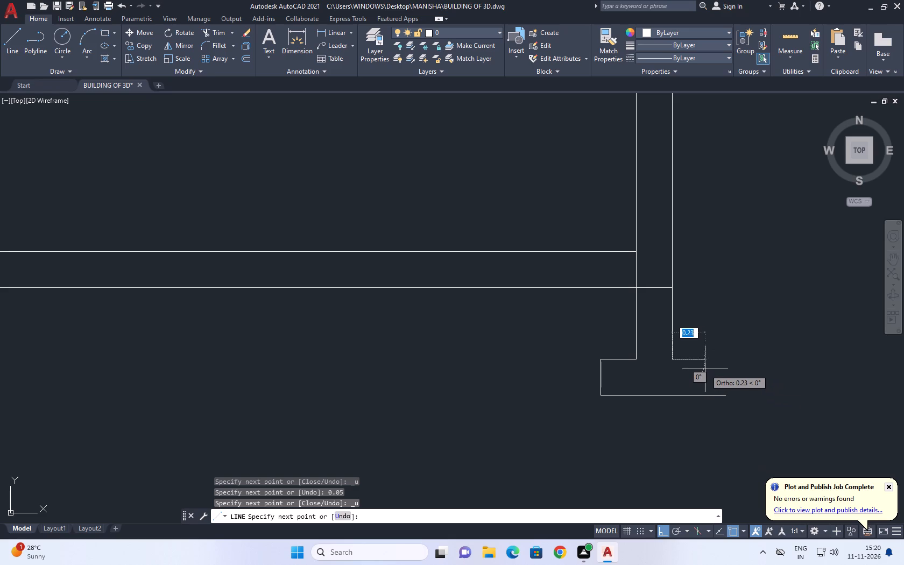
{"action": "type", "text": "0.25"}
{"action": "key", "text": "Return"}
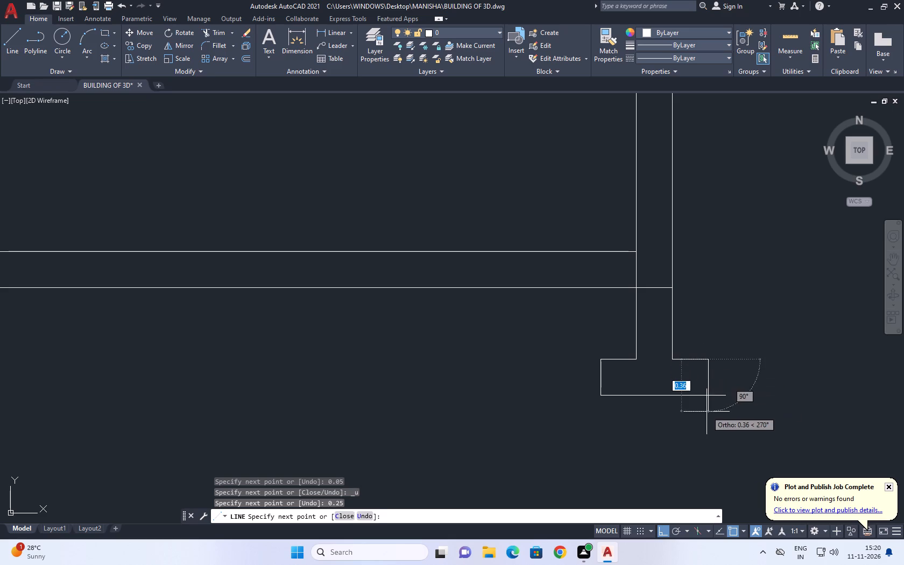
{"action": "left_click", "coordinate": [706, 412]}
{"action": "key", "text": "Escape"}
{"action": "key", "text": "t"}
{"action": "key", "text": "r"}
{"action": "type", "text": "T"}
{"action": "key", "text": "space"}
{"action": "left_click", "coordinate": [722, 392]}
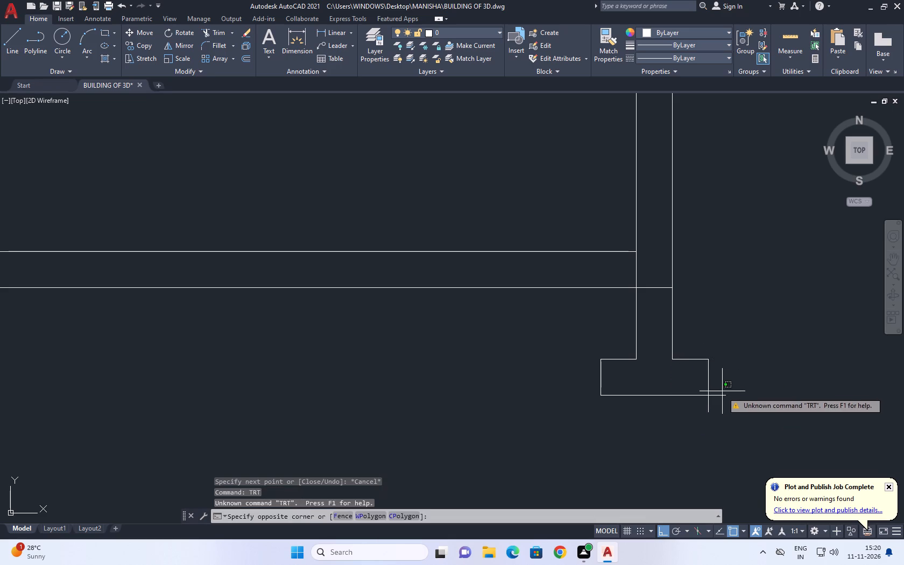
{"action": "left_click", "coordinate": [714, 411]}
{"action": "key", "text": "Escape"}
Trim the two overhanging line ends at the footing's lower outer corner.
{"action": "type", "text": "TR"}
{"action": "key", "text": "space"}
{"action": "left_click", "coordinate": [720, 389]}
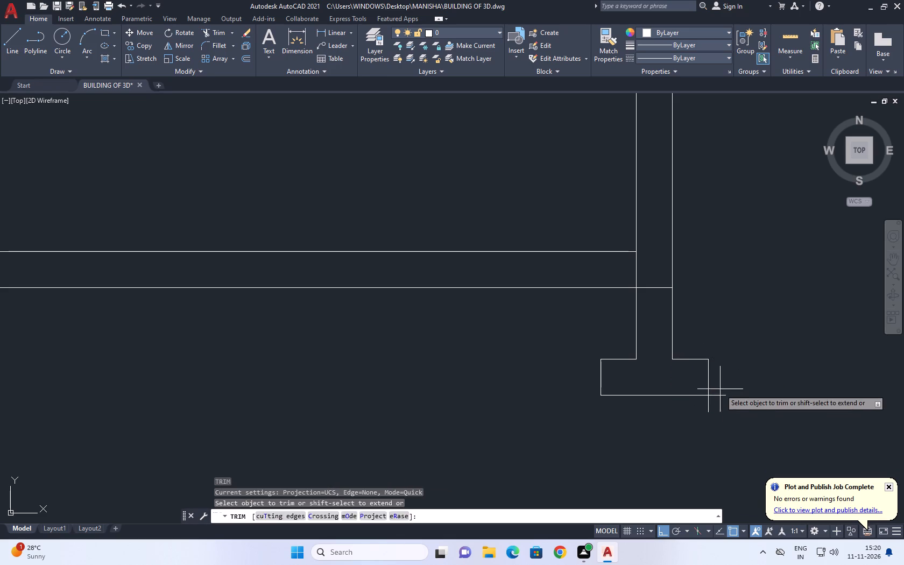
{"action": "left_click", "coordinate": [688, 420]}
{"action": "key", "text": "Escape"}
Draw a horizontal line across the right wall's thickness in the lower storey, a short way below the existing cross line.
{"action": "middle_click_drag", "start_coordinate": [728, 404], "coordinate": [733, 375]}
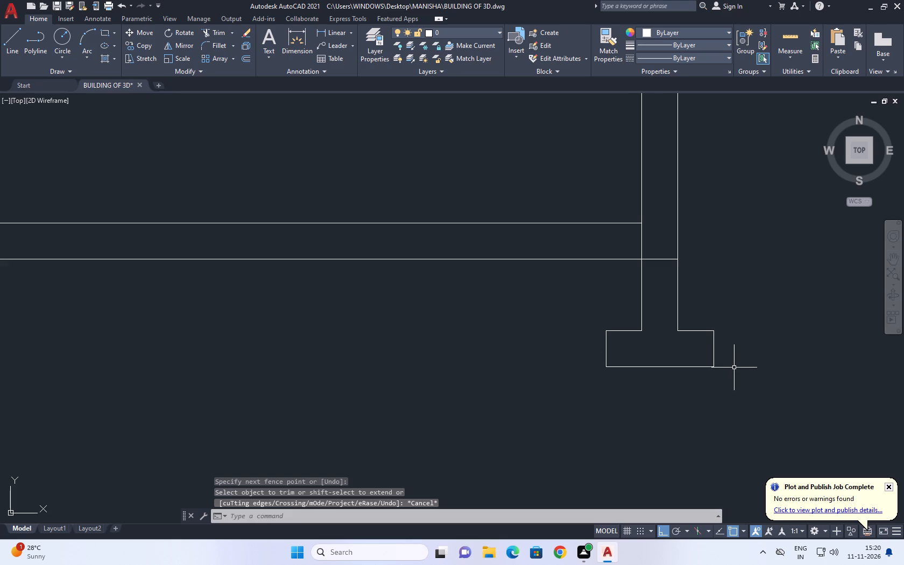
{"action": "middle_click_drag", "start_coordinate": [616, 199], "coordinate": [624, 347]}
{"action": "scroll", "coordinate": [625, 349], "scroll_direction": "down", "scroll_amount": 1}
{"action": "middle_click_drag", "start_coordinate": [637, 171], "coordinate": [631, 306]}
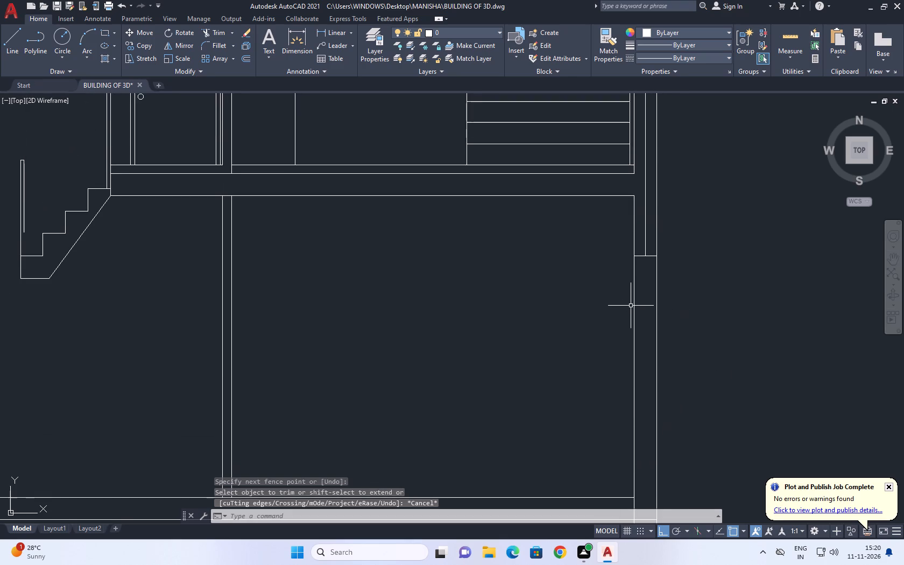
{"action": "middle_click_drag", "start_coordinate": [624, 298], "coordinate": [642, 294]}
{"action": "key", "text": "l"}
{"action": "key", "text": "space"}
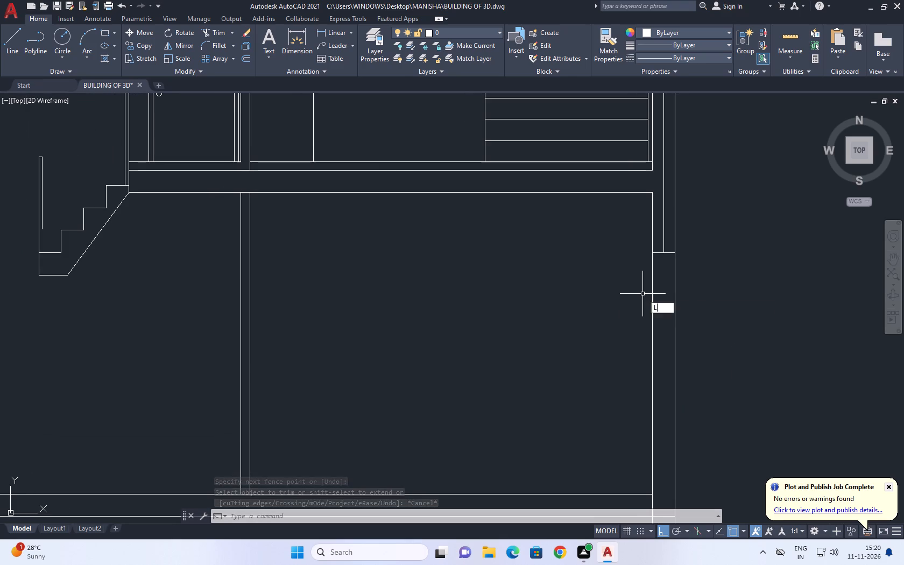
{"action": "left_click", "coordinate": [652, 311]}
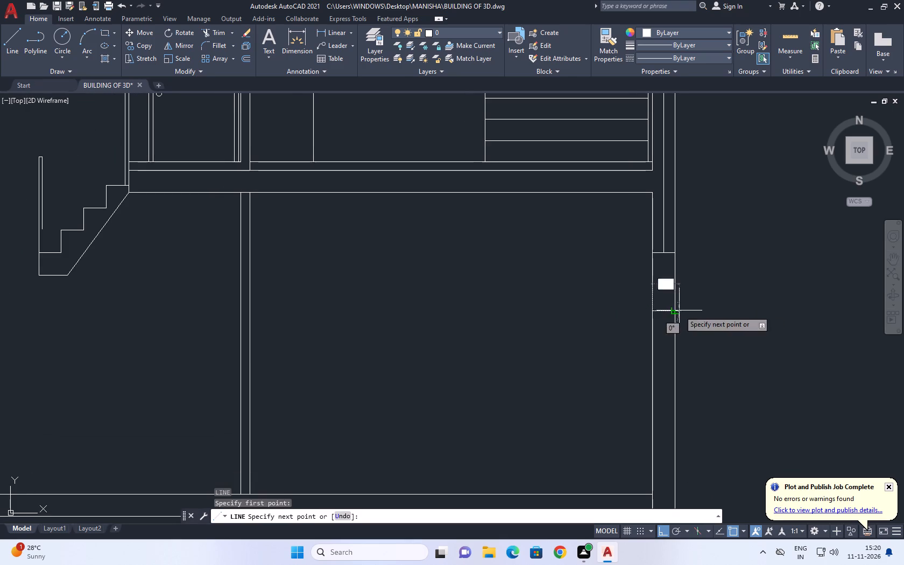
{"action": "left_click_drag", "start_coordinate": [678, 310], "coordinate": [688, 309]}
{"action": "right_click", "coordinate": [745, 270]}
{"action": "left_click", "coordinate": [766, 289]}
{"action": "middle_click_drag", "start_coordinate": [691, 328], "coordinate": [688, 328]}
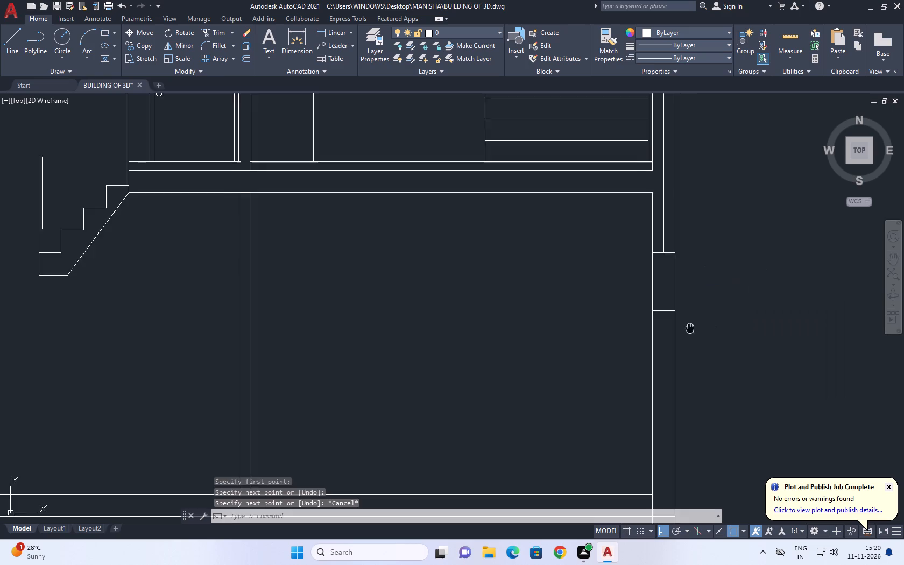
Copy the new cross line about 2.02 straight down the right wall, close to the ground-floor line.
{"action": "middle_click_drag", "start_coordinate": [688, 328], "coordinate": [638, 312]}
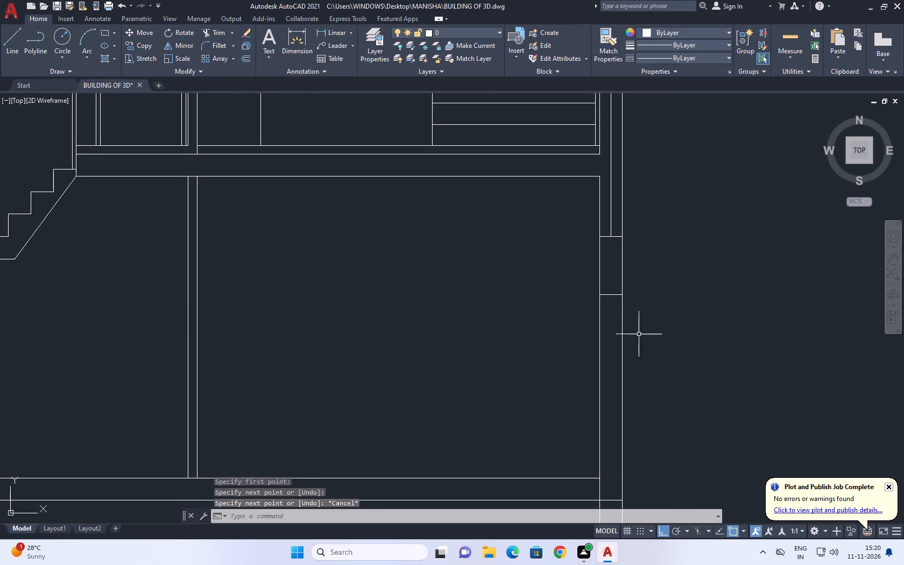
{"action": "scroll", "coordinate": [598, 282], "scroll_direction": "down", "scroll_amount": 2}
{"action": "scroll", "coordinate": [604, 300], "scroll_direction": "up", "scroll_amount": 2}
{"action": "left_click", "coordinate": [602, 264]}
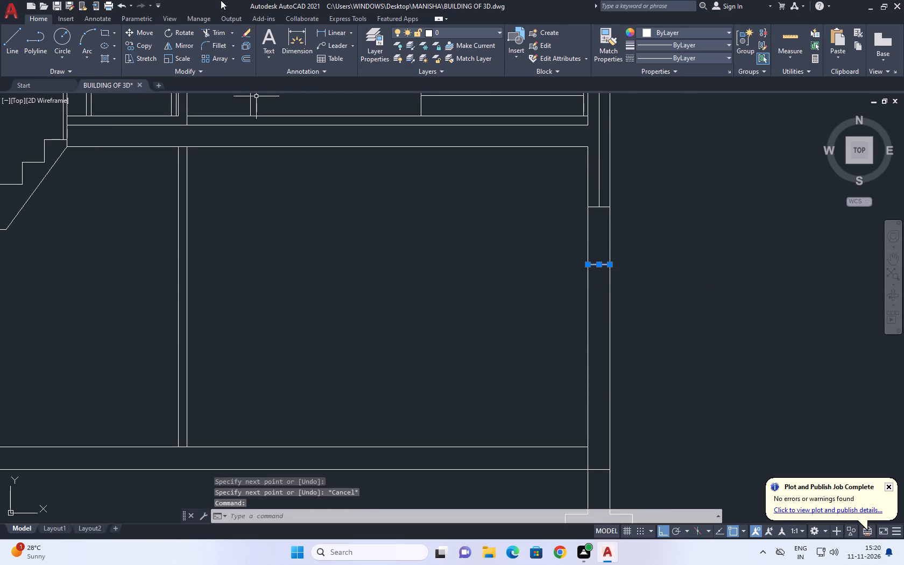
{"action": "left_click", "coordinate": [133, 42]}
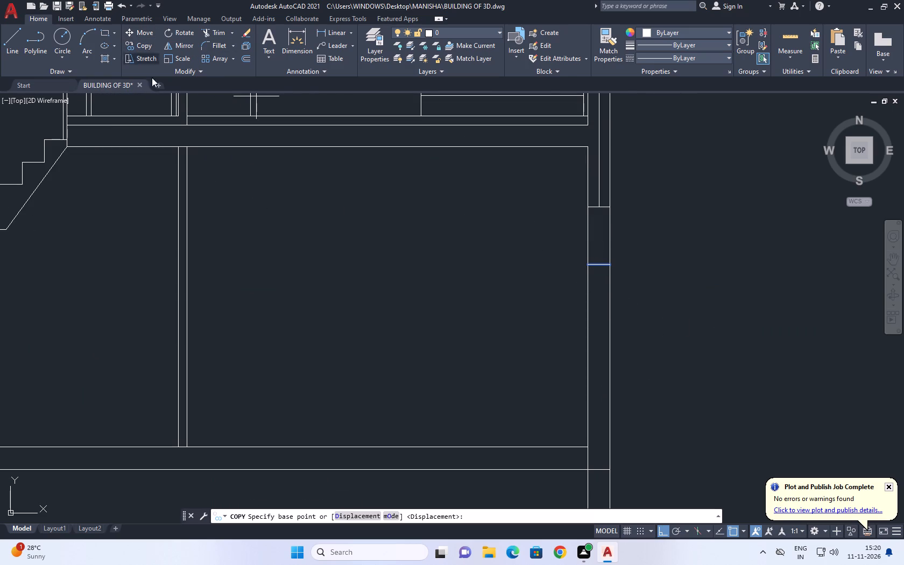
{"action": "left_click", "coordinate": [675, 235]}
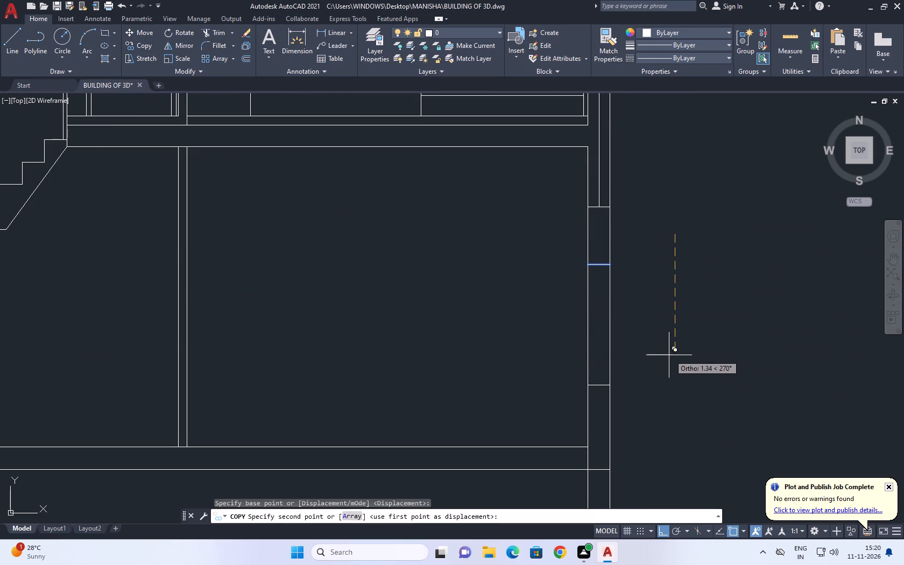
{"action": "left_click", "coordinate": [638, 416]}
{"action": "right_click", "coordinate": [680, 316]}
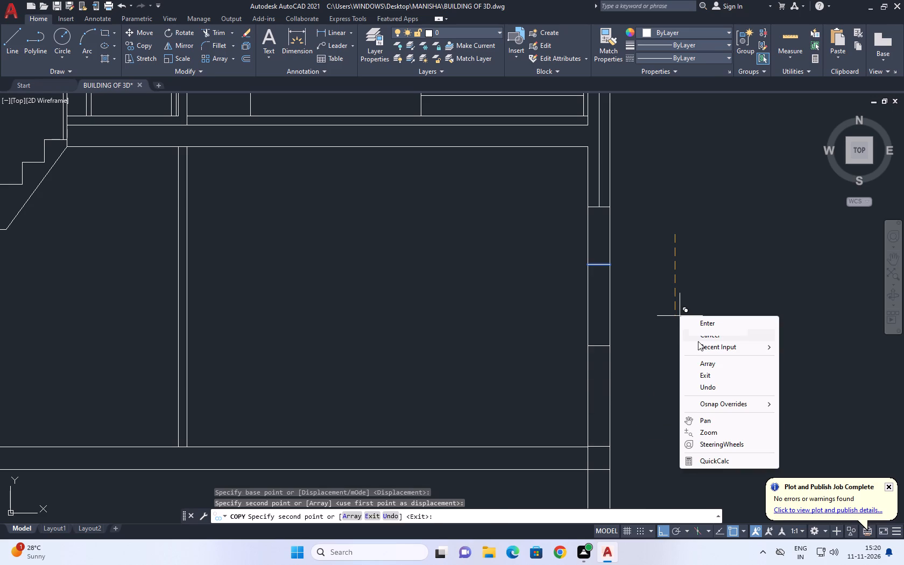
{"action": "left_click", "coordinate": [699, 341]}
{"action": "left_click", "coordinate": [711, 333]}
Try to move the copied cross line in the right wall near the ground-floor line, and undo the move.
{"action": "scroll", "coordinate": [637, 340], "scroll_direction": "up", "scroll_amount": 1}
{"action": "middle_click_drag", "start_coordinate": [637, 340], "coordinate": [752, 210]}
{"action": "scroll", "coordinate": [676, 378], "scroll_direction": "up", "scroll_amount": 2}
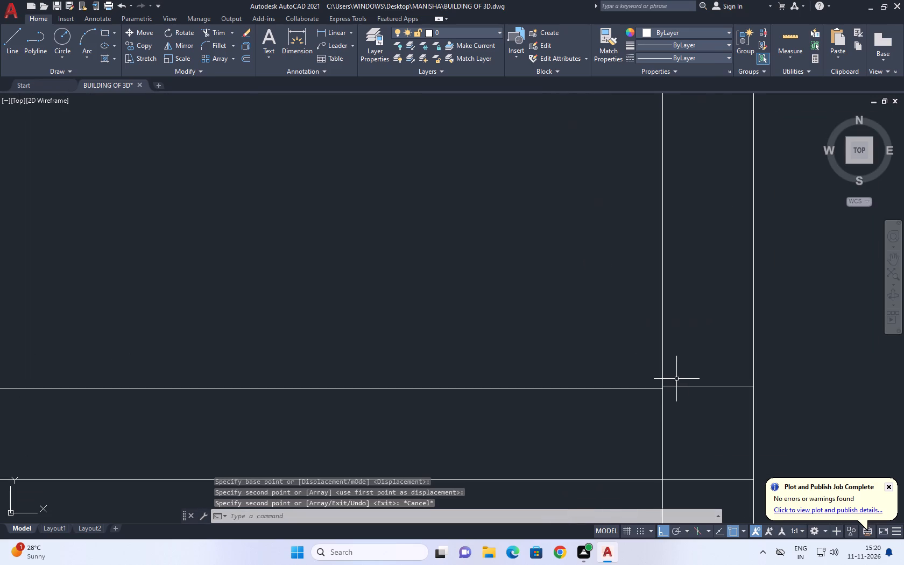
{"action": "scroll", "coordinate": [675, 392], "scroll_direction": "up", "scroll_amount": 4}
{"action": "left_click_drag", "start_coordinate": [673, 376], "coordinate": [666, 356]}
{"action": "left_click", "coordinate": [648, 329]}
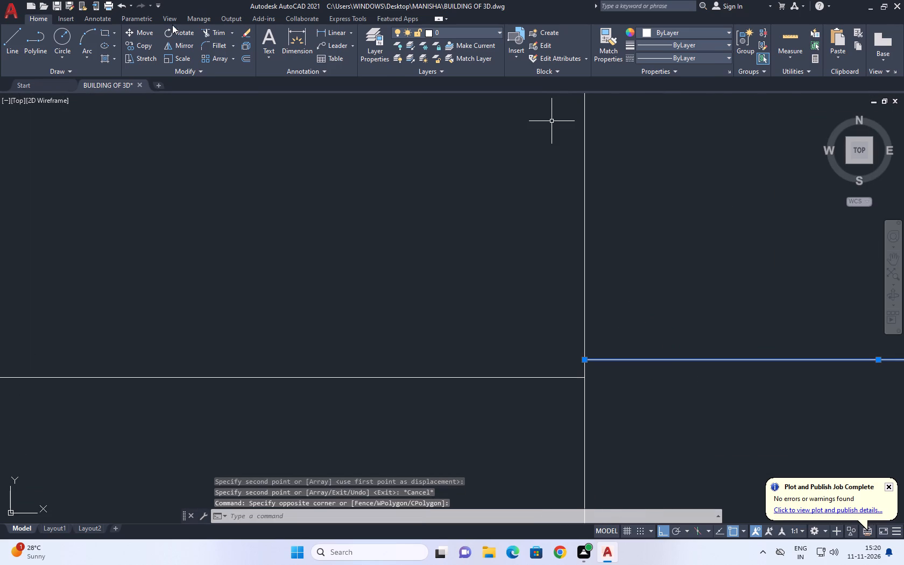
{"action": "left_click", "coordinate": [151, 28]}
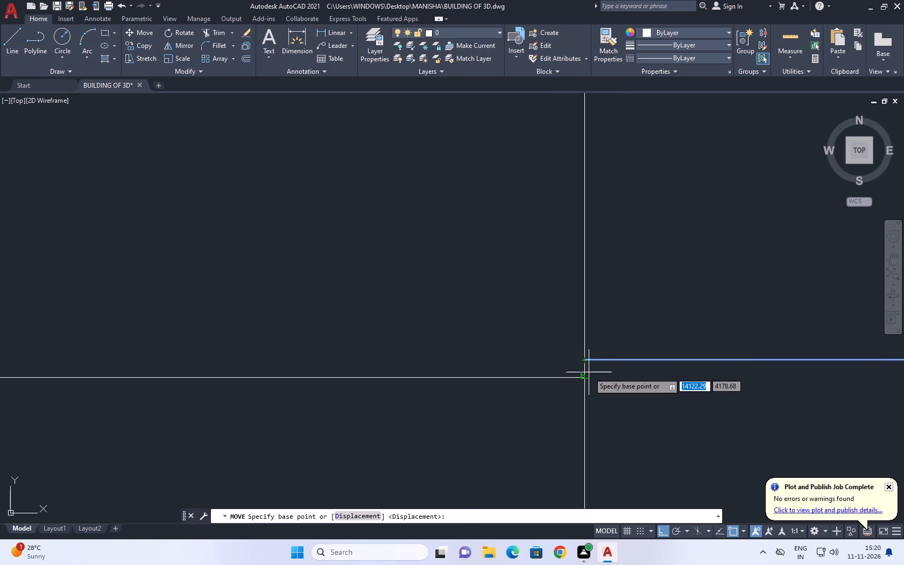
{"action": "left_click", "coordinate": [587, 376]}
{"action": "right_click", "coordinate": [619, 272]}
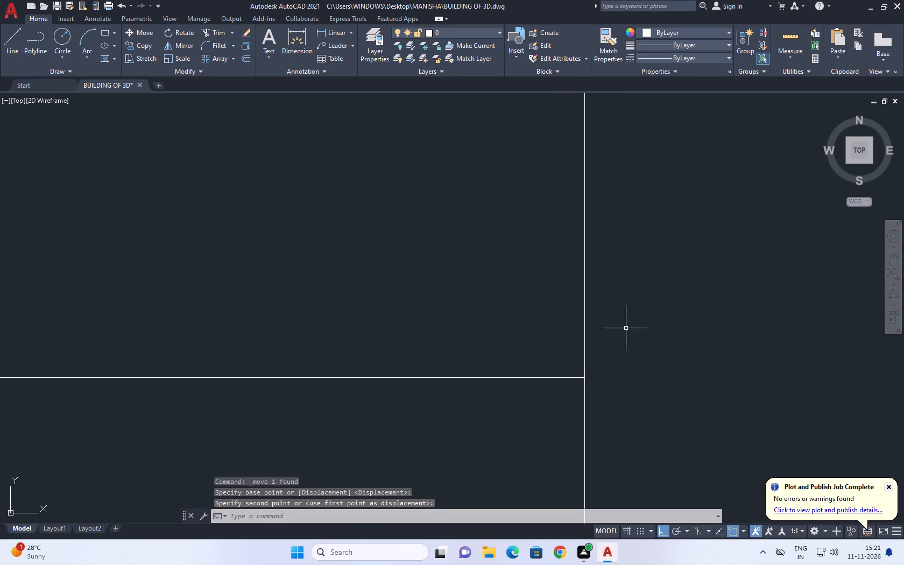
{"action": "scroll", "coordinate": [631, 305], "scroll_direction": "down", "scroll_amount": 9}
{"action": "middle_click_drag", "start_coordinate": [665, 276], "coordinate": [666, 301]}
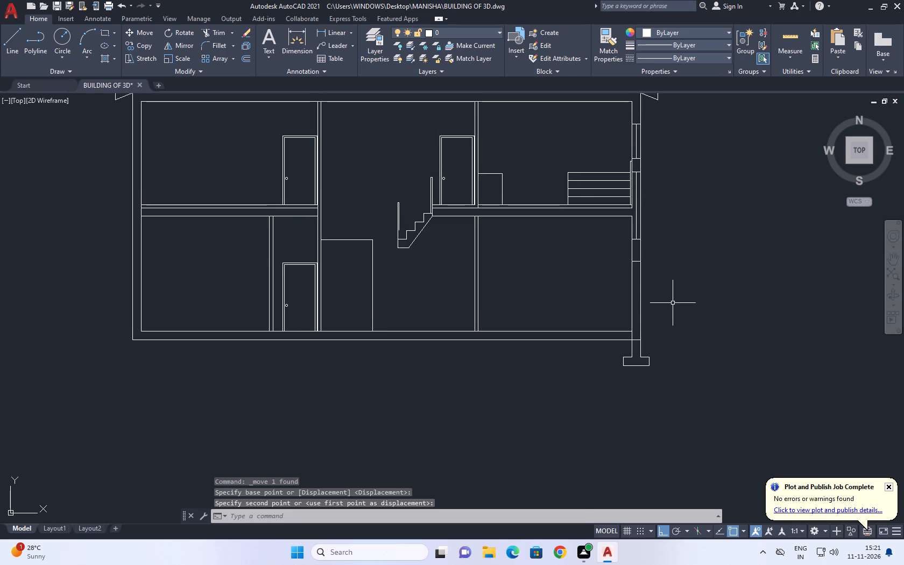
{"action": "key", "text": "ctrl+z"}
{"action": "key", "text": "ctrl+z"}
Move the copied cross line down so its inner end meets the end of the ground-floor line at the right wall.
{"action": "scroll", "coordinate": [675, 301], "scroll_direction": "down", "scroll_amount": 3}
{"action": "left_click_drag", "start_coordinate": [752, 299], "coordinate": [739, 298]}
{"action": "left_click", "coordinate": [707, 377]}
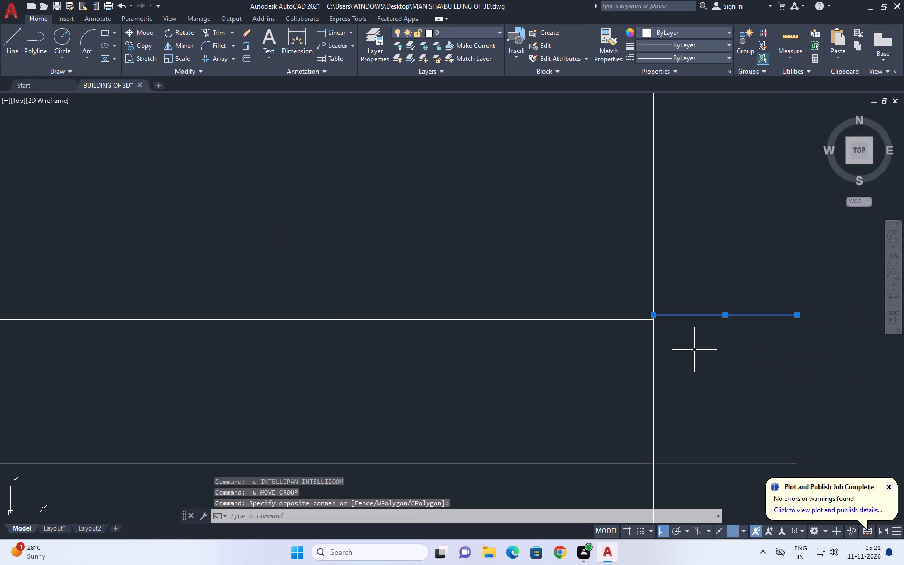
{"action": "left_click", "coordinate": [135, 32]}
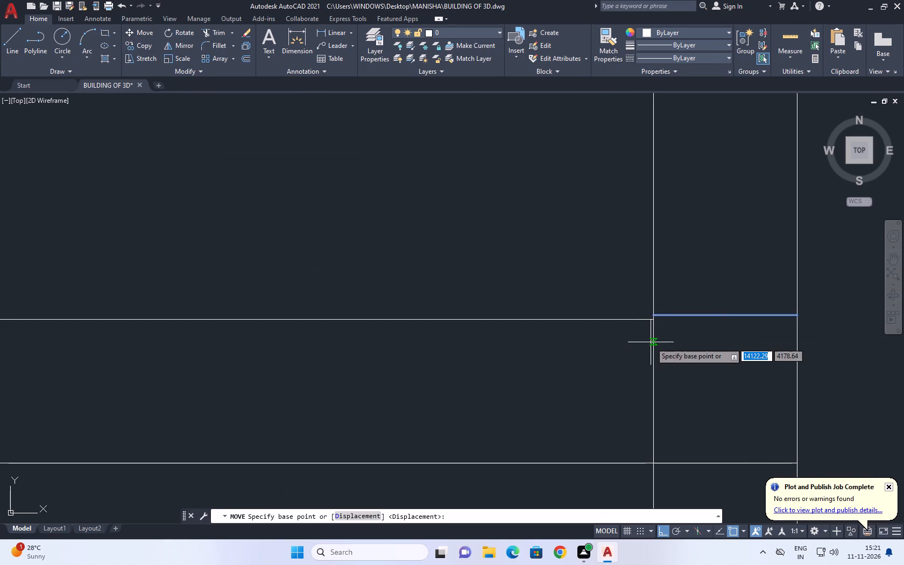
{"action": "scroll", "coordinate": [651, 341], "scroll_direction": "up", "scroll_amount": 4}
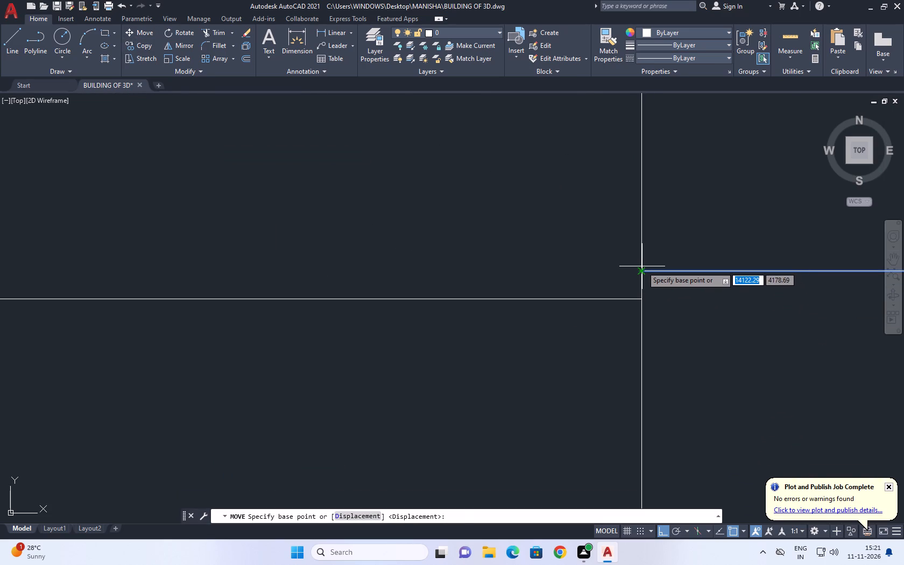
{"action": "left_click", "coordinate": [638, 271]}
{"action": "left_click", "coordinate": [644, 295]}
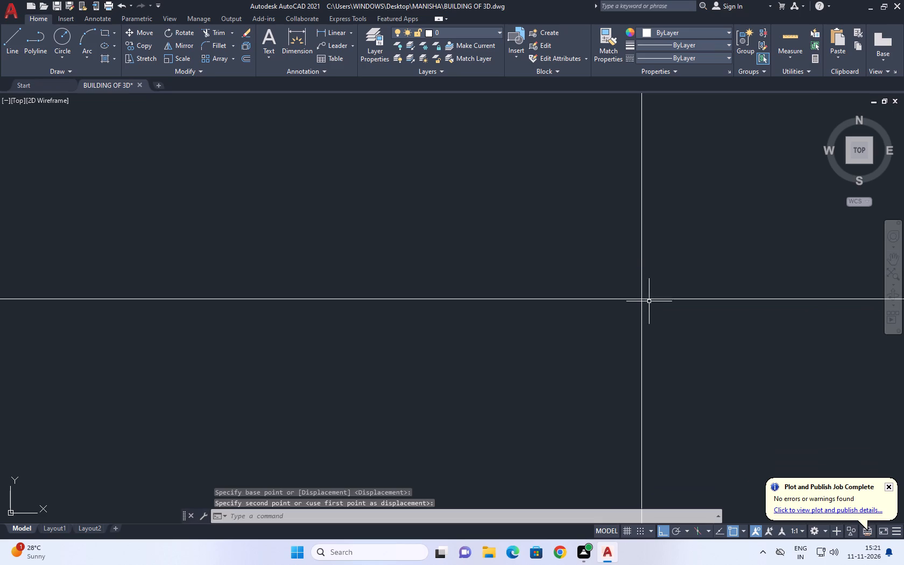
{"action": "right_click", "coordinate": [725, 209]}
{"action": "left_click", "coordinate": [669, 271]}
{"action": "left_click", "coordinate": [658, 280]}
{"action": "scroll", "coordinate": [645, 281], "scroll_direction": "down", "scroll_amount": 2}
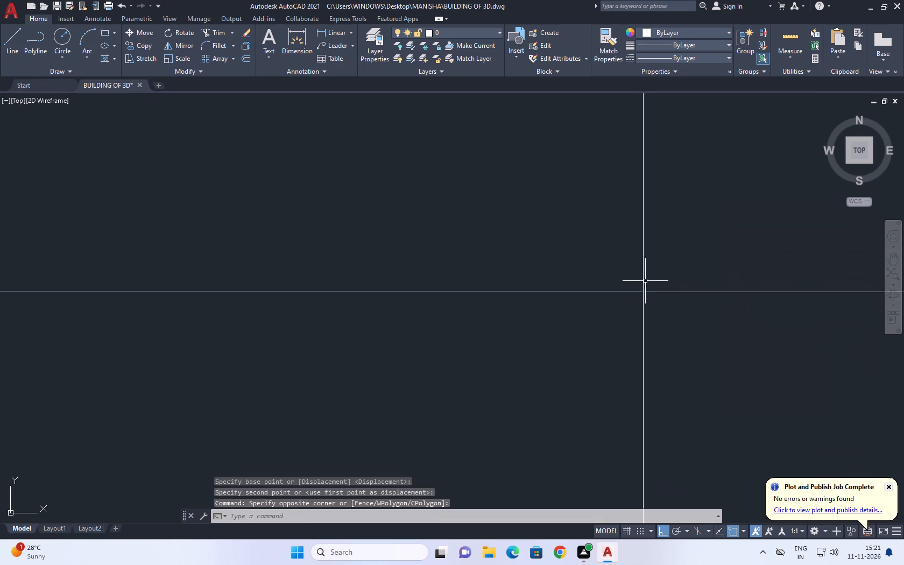
Copy the upper-storey door beside the right divider, with its frame and knob, 3.69 straight down onto the ground floor.
{"action": "scroll", "coordinate": [645, 281], "scroll_direction": "down", "scroll_amount": 11}
{"action": "middle_click_drag", "start_coordinate": [570, 281], "coordinate": [718, 335]}
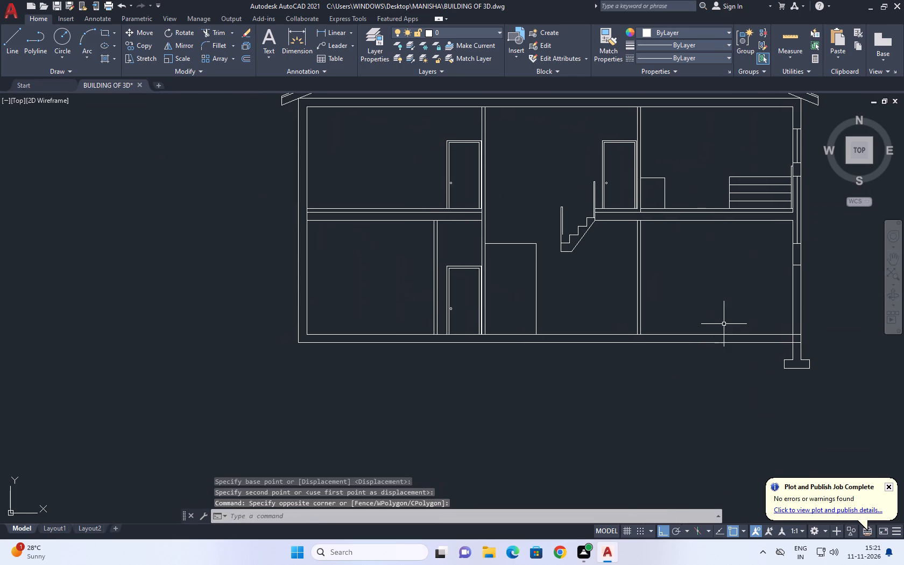
{"action": "middle_click_drag", "start_coordinate": [521, 242], "coordinate": [547, 251]}
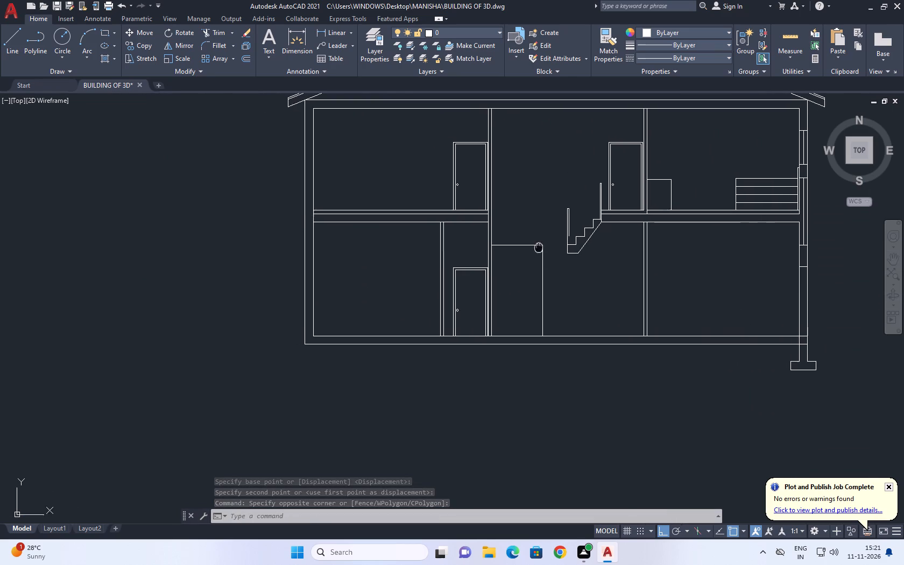
{"action": "middle_click_drag", "start_coordinate": [547, 251], "coordinate": [567, 262]}
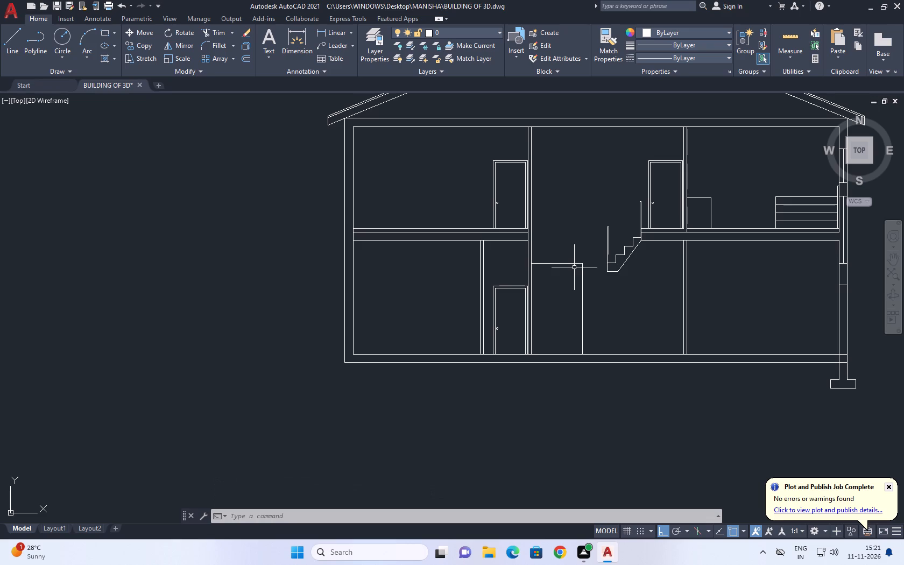
{"action": "scroll", "coordinate": [644, 169], "scroll_direction": "up", "scroll_amount": 2}
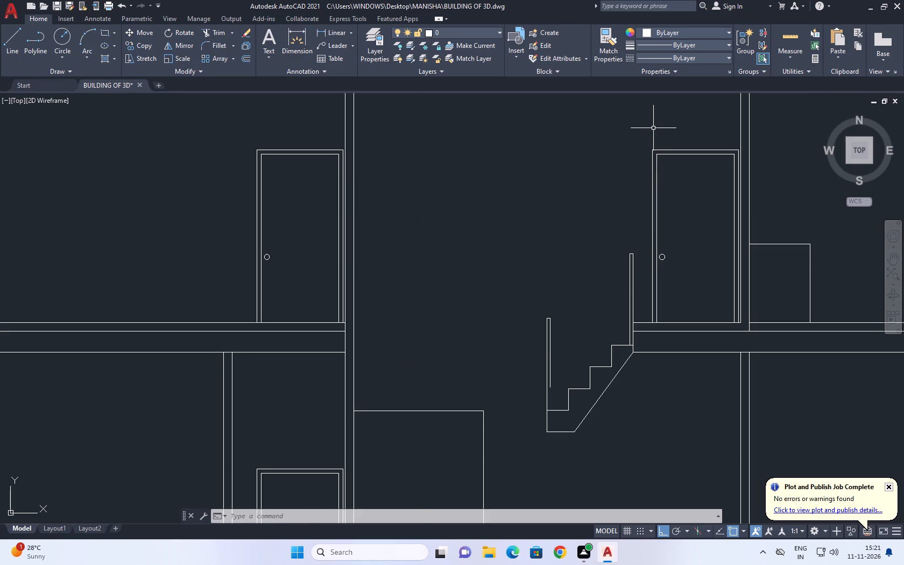
{"action": "left_click", "coordinate": [651, 128]}
{"action": "left_click", "coordinate": [750, 331]}
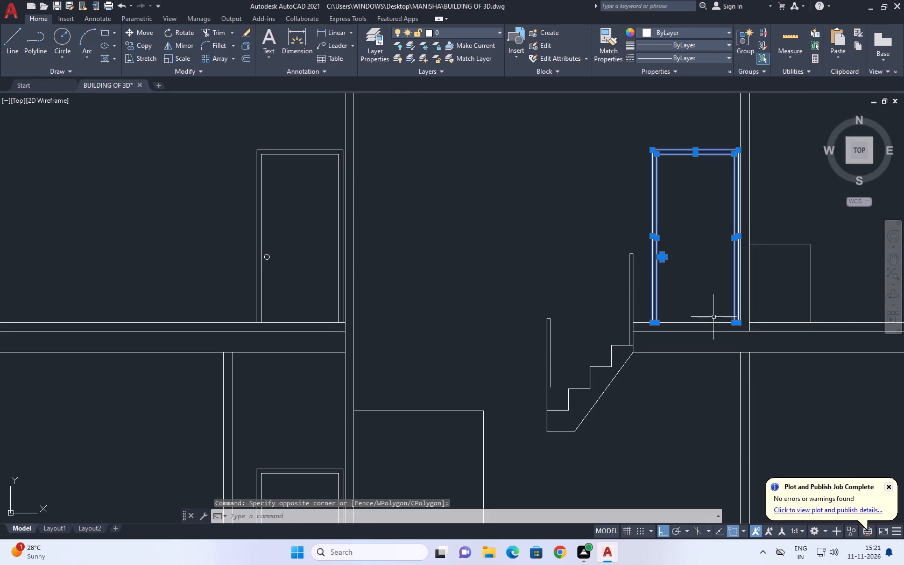
{"action": "middle_click_drag", "start_coordinate": [700, 313], "coordinate": [660, 294]}
{"action": "key", "text": "c"}
{"action": "key", "text": "o"}
{"action": "key", "text": "space"}
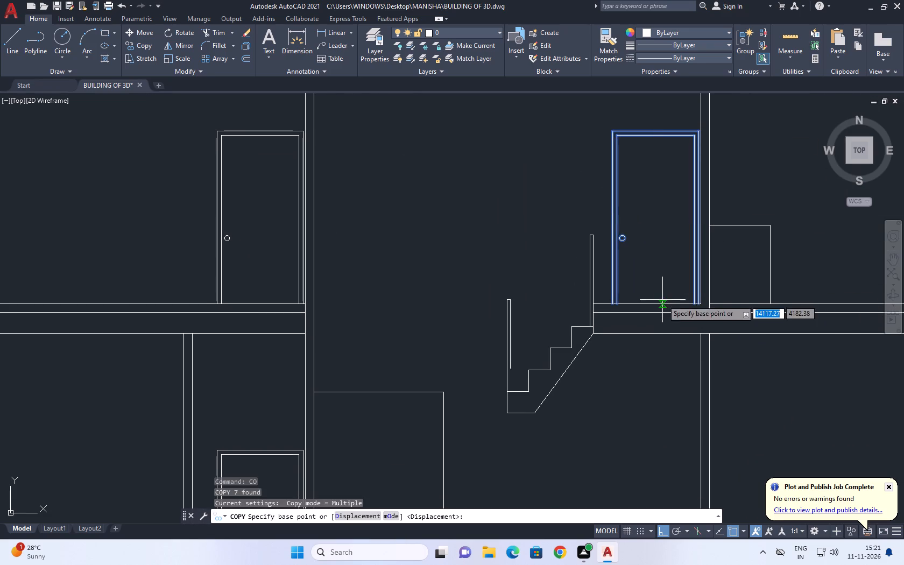
{"action": "left_click", "coordinate": [702, 304]}
{"action": "scroll", "coordinate": [701, 306], "scroll_direction": "down", "scroll_amount": 4}
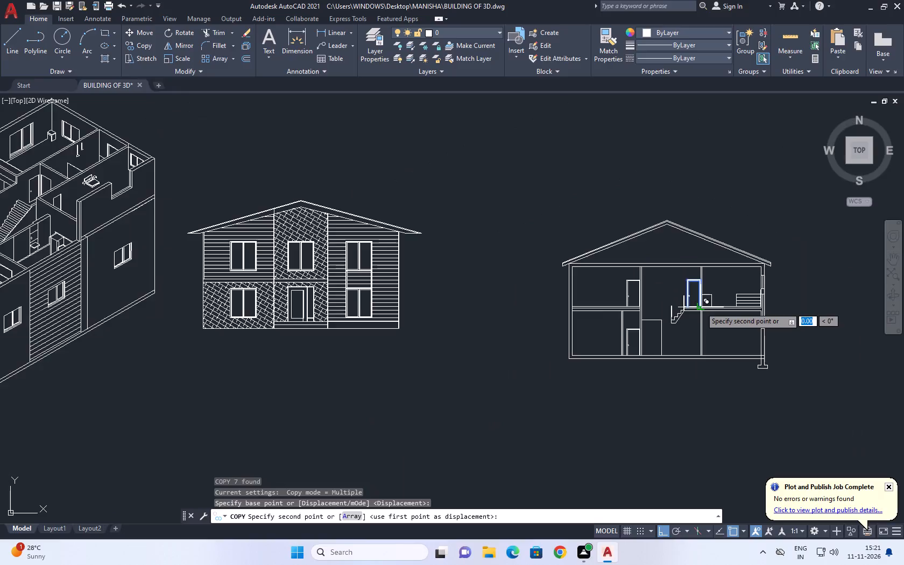
{"action": "scroll", "coordinate": [701, 307], "scroll_direction": "down", "scroll_amount": 1}
{"action": "scroll", "coordinate": [700, 340], "scroll_direction": "up", "scroll_amount": 6}
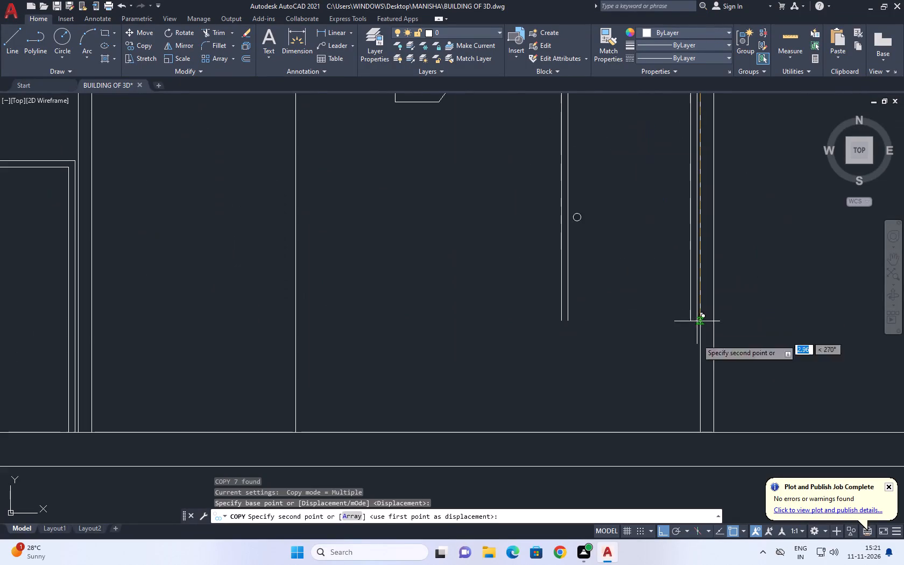
{"action": "left_click", "coordinate": [696, 433]}
{"action": "key", "text": "Escape"}
Trim away both lines of the right divider in the lower storey, next to the copied door.
{"action": "middle_click_drag", "start_coordinate": [696, 248], "coordinate": [699, 331]}
{"action": "key", "text": "t"}
{"action": "key", "text": "r"}
{"action": "key", "text": "space"}
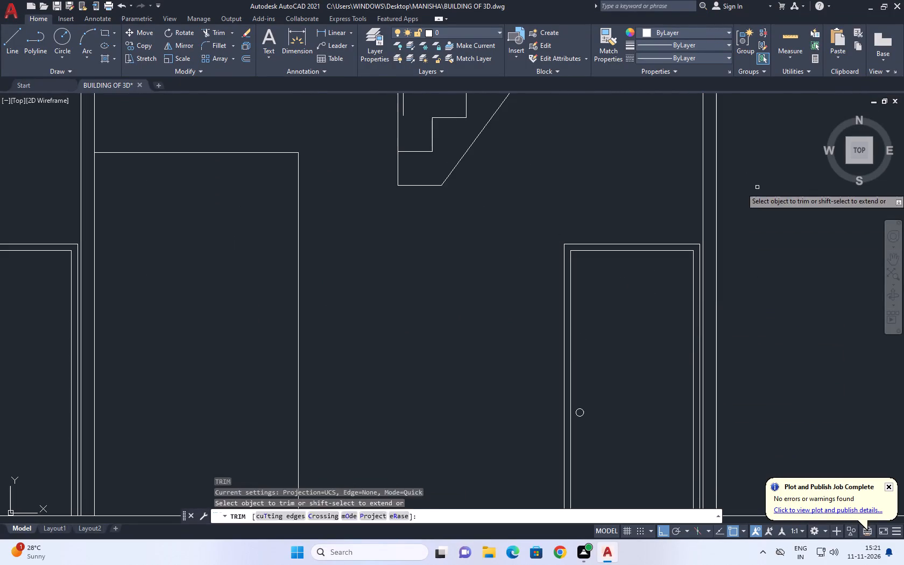
{"action": "left_click_drag", "start_coordinate": [757, 187], "coordinate": [745, 186]}
{"action": "left_click_drag", "start_coordinate": [650, 189], "coordinate": [623, 194]}
{"action": "scroll", "coordinate": [738, 213], "scroll_direction": "down", "scroll_amount": 4}
{"action": "key", "text": "Escape"}
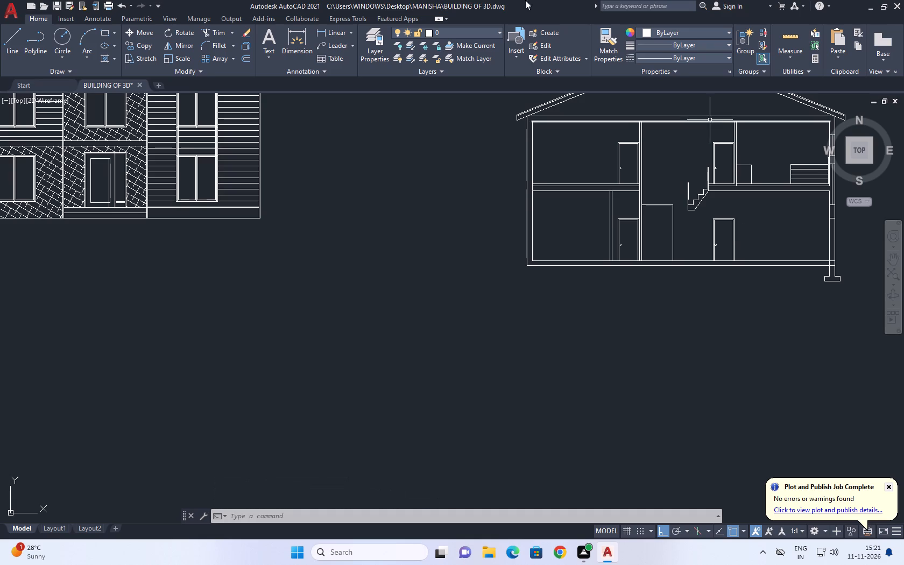
Move the top line of the box outline beside the middle divider in the lower storey straight up by about 0.5.
{"action": "middle_click_drag", "start_coordinate": [695, 224], "coordinate": [701, 260]}
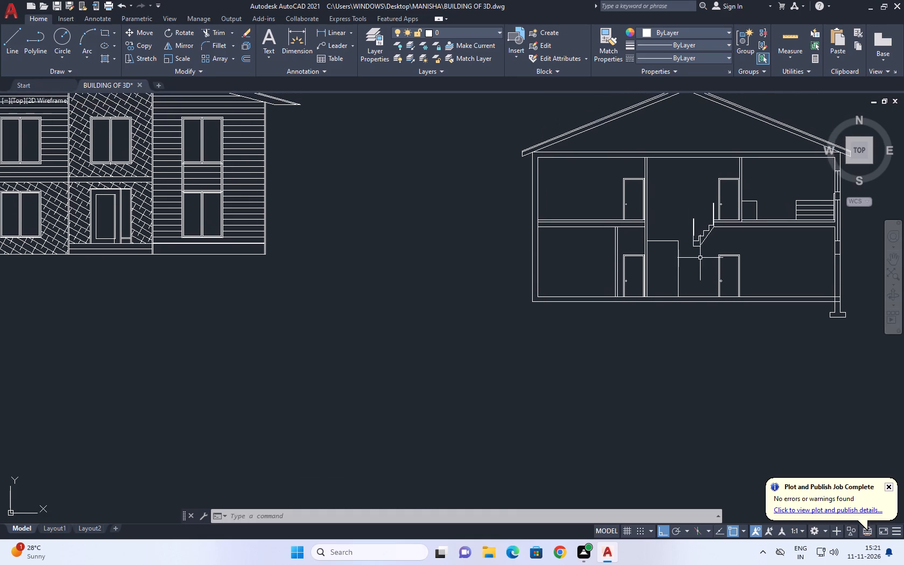
{"action": "scroll", "coordinate": [660, 229], "scroll_direction": "up", "scroll_amount": 1}
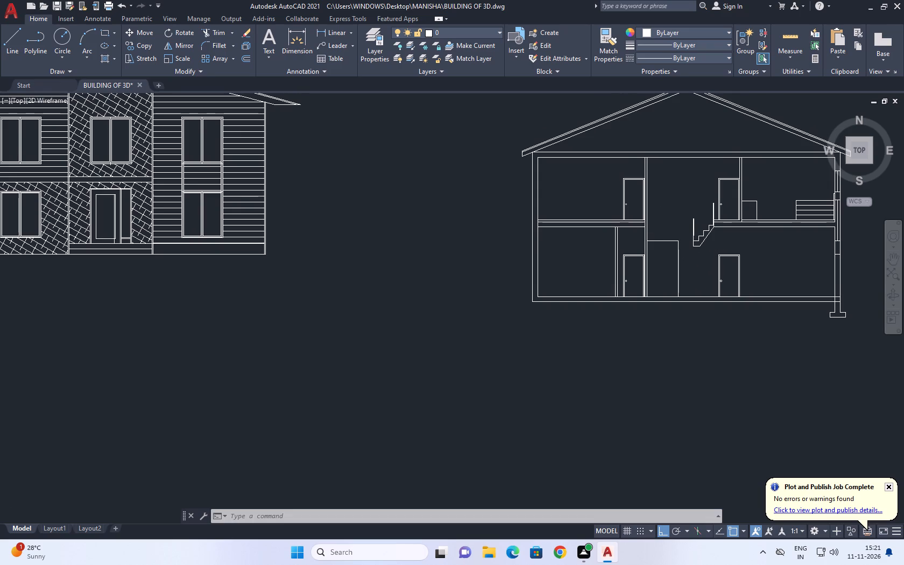
{"action": "middle_click_drag", "start_coordinate": [659, 232], "coordinate": [659, 250]}
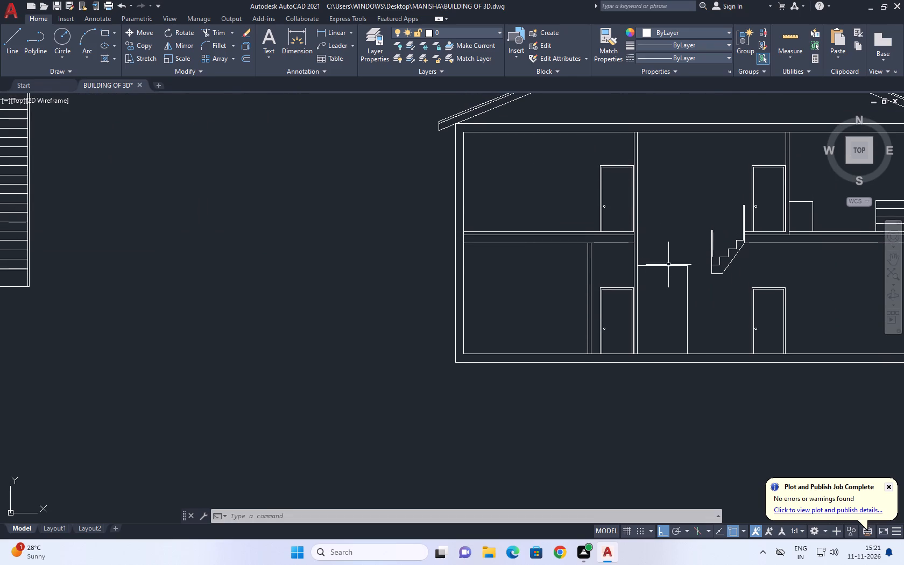
{"action": "left_click_drag", "start_coordinate": [673, 278], "coordinate": [663, 264]}
{"action": "left_click", "coordinate": [654, 244]}
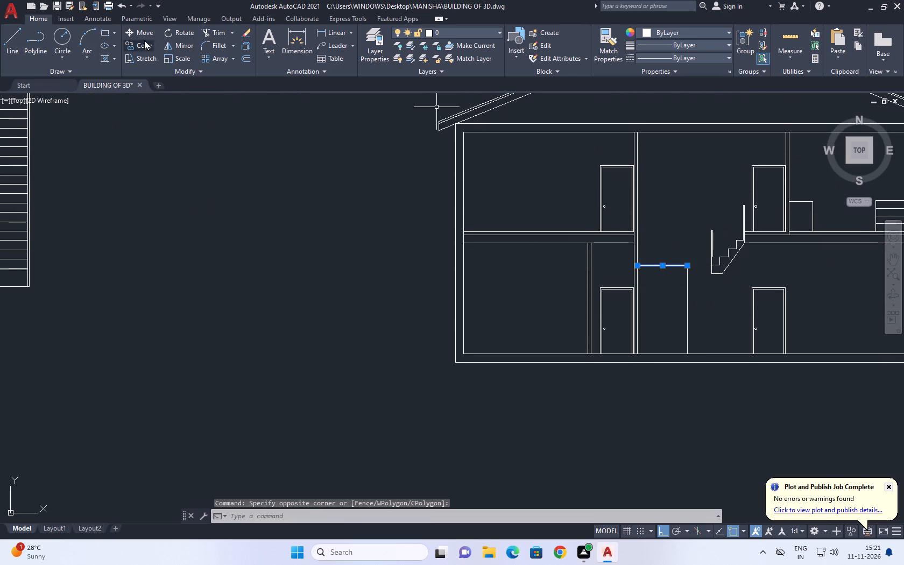
{"action": "left_click_drag", "start_coordinate": [140, 35], "coordinate": [151, 46]}
{"action": "scroll", "coordinate": [675, 267], "scroll_direction": "up", "scroll_amount": 2}
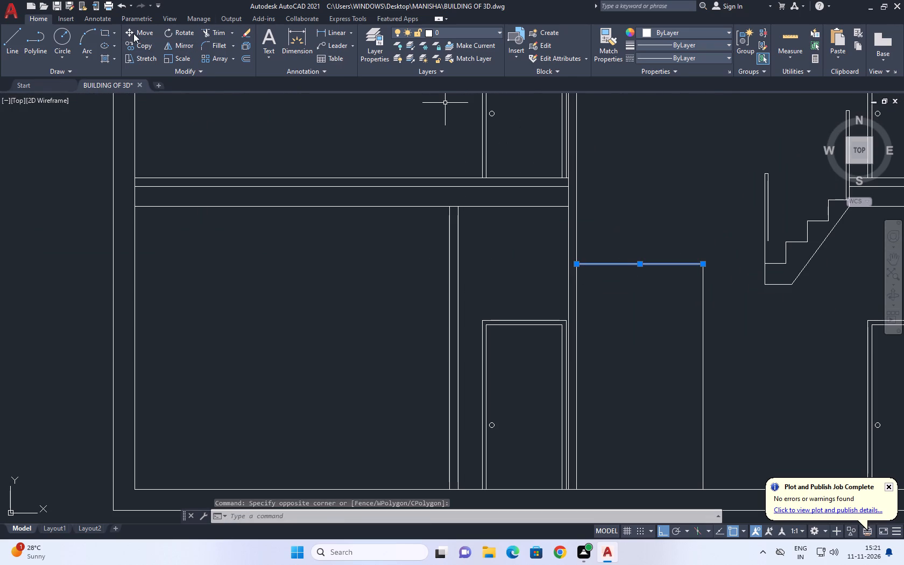
{"action": "left_click", "coordinate": [140, 35]}
{"action": "left_click", "coordinate": [627, 329]}
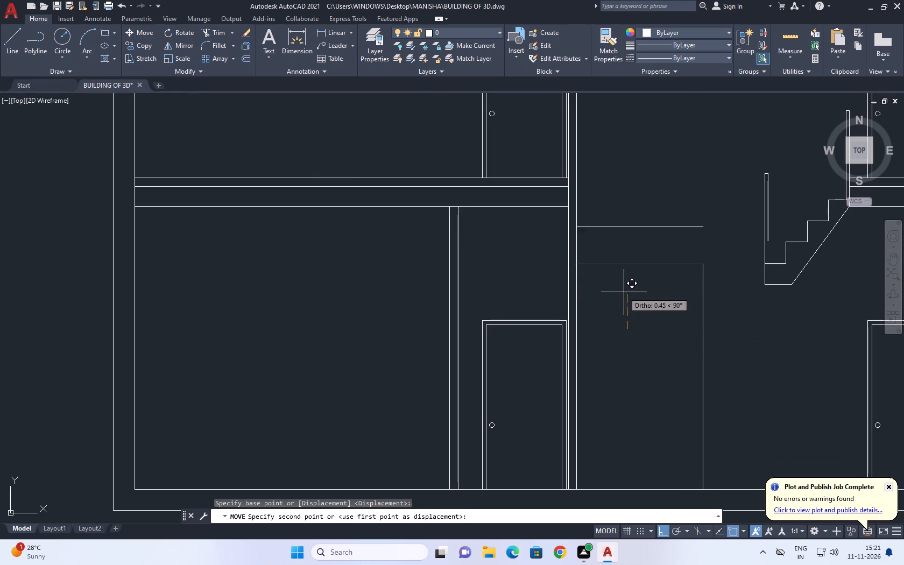
{"action": "left_click_drag", "start_coordinate": [621, 287], "coordinate": [618, 304]}
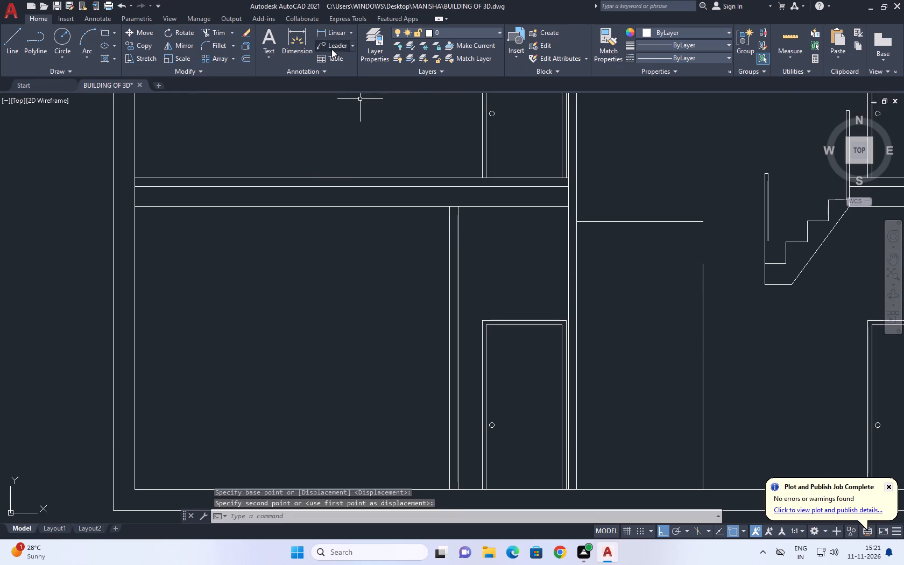
Fillet the raised top line with the box's right side line so they meet at a square corner.
{"action": "left_click", "coordinate": [216, 39]}
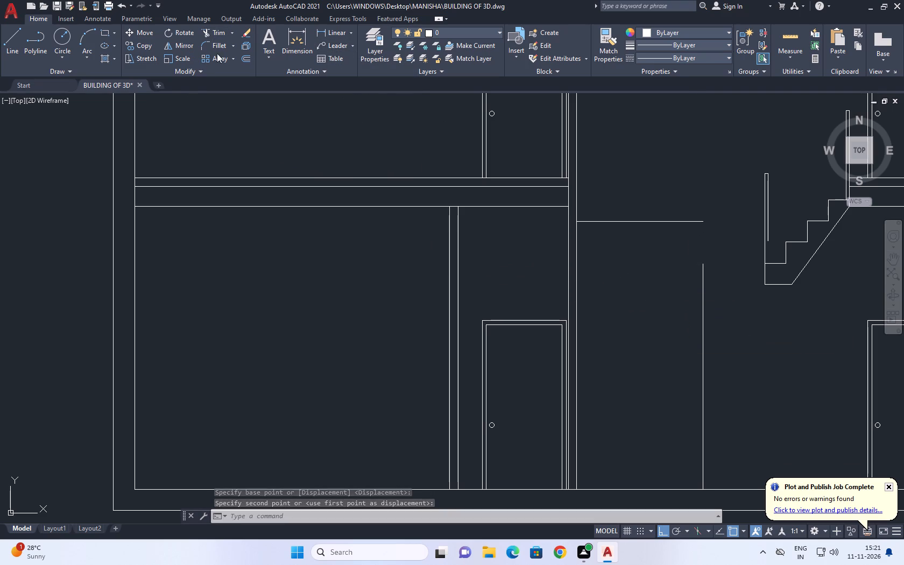
{"action": "left_click", "coordinate": [213, 44]}
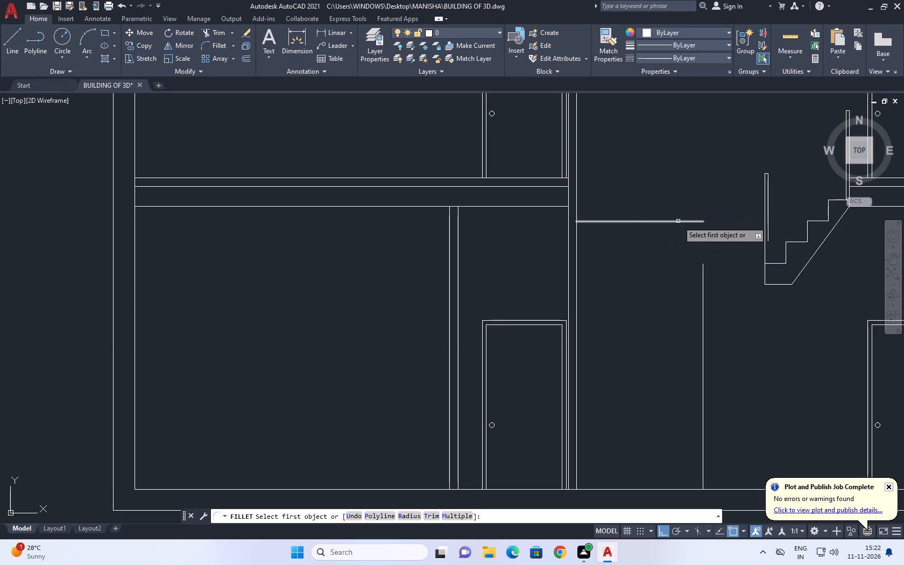
{"action": "left_click", "coordinate": [678, 221]}
{"action": "left_click", "coordinate": [699, 264]}
{"action": "left_click", "coordinate": [704, 265]}
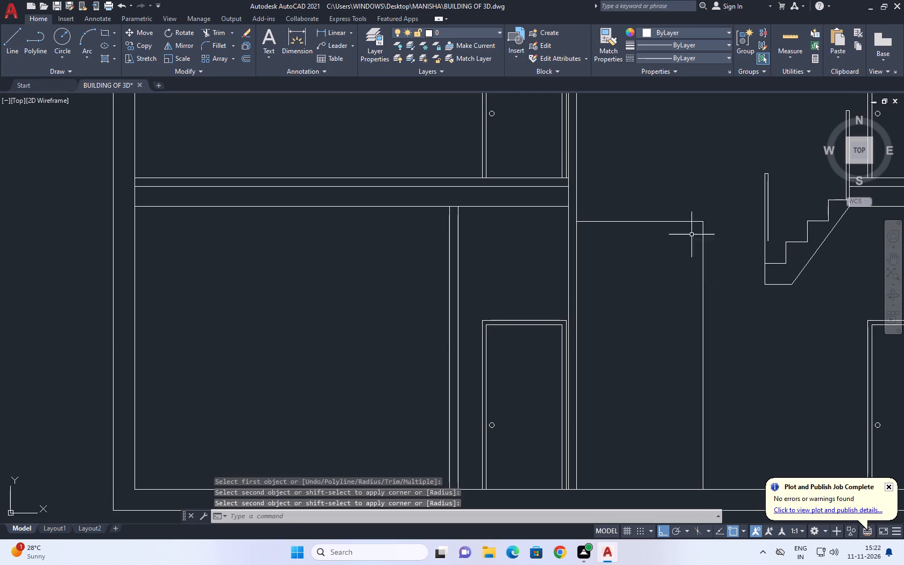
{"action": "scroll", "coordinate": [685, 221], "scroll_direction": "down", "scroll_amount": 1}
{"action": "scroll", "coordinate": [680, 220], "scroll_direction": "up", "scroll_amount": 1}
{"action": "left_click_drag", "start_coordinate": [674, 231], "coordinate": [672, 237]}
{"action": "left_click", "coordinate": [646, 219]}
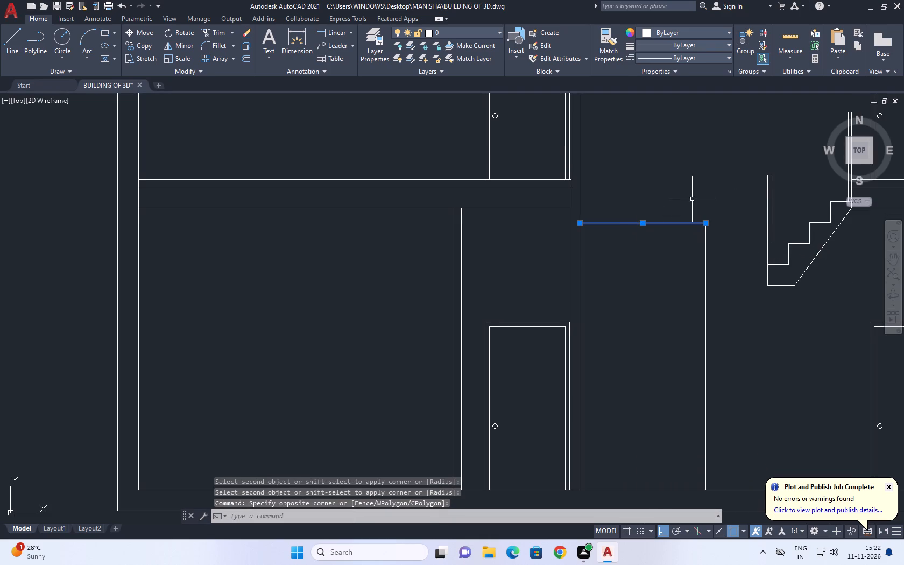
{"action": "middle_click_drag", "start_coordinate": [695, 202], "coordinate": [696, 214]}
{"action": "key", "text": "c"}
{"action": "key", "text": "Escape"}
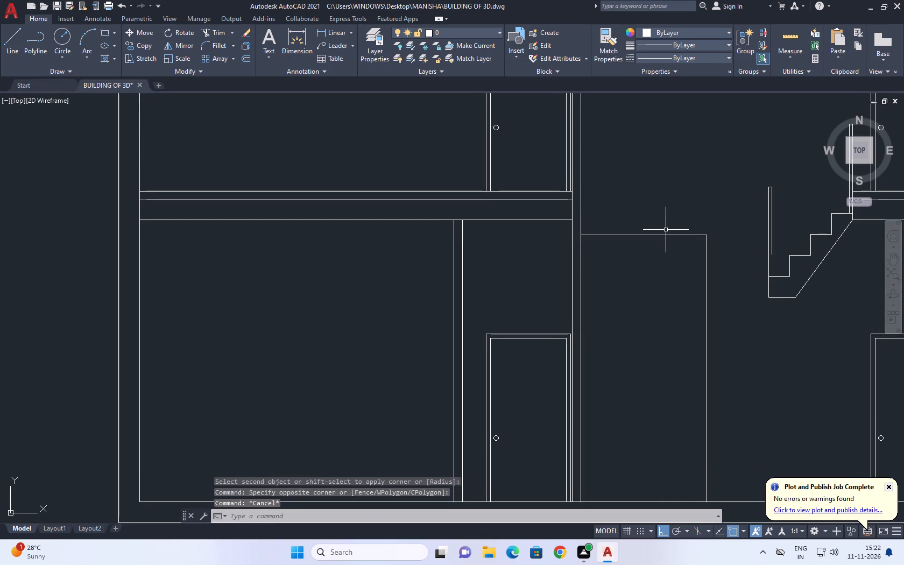
Hatch the inside of the raised box beside the middle divider with horizontal lines at scale 0.09 and angle 135.
{"action": "type", "text": "H"}
{"action": "key", "text": "space"}
{"action": "left_click", "coordinate": [647, 296]}
{"action": "scroll", "coordinate": [636, 239], "scroll_direction": "down", "scroll_amount": 2}
{"action": "key", "text": "Escape"}
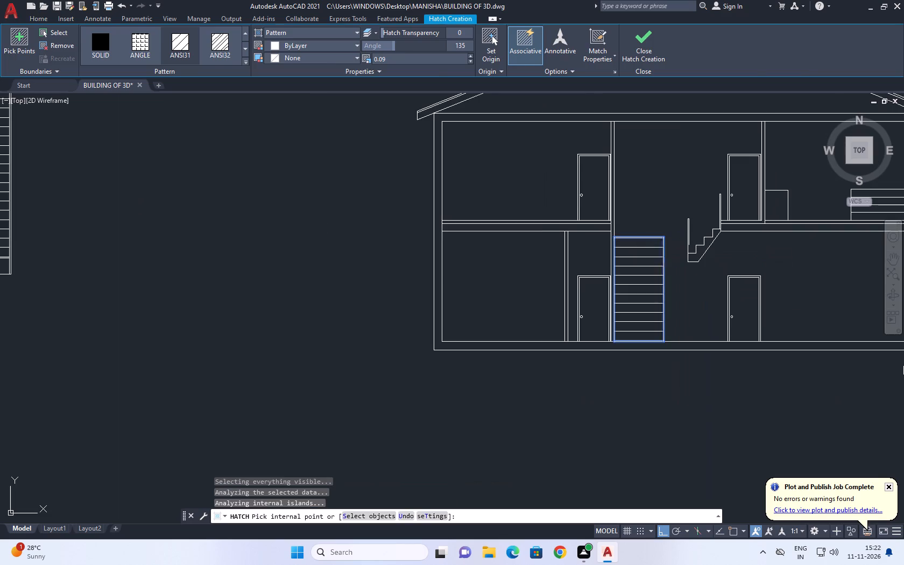
Draw a narrow outline against the hatched box's right side, its top about 1.19 above the ground-floor line and its side running slightly below it.
{"action": "middle_click_drag", "start_coordinate": [679, 295], "coordinate": [625, 329]}
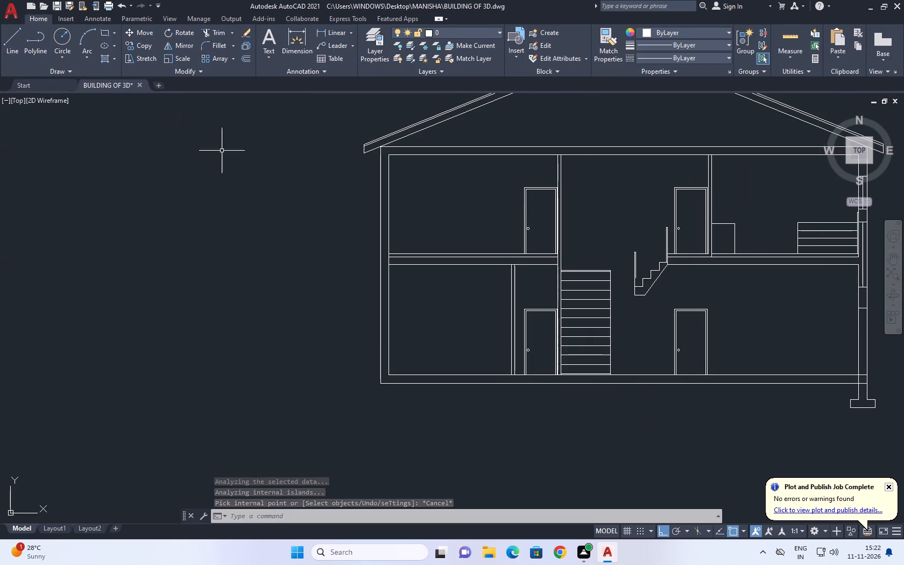
{"action": "middle_click_drag", "start_coordinate": [549, 298], "coordinate": [625, 262]}
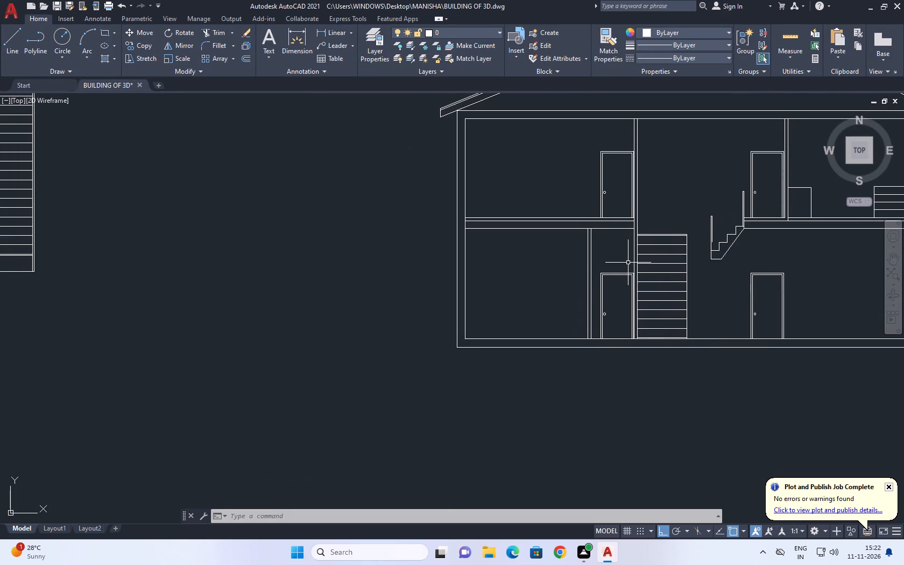
{"action": "scroll", "coordinate": [689, 284], "scroll_direction": "up", "scroll_amount": 1}
{"action": "middle_click_drag", "start_coordinate": [696, 306], "coordinate": [654, 301]}
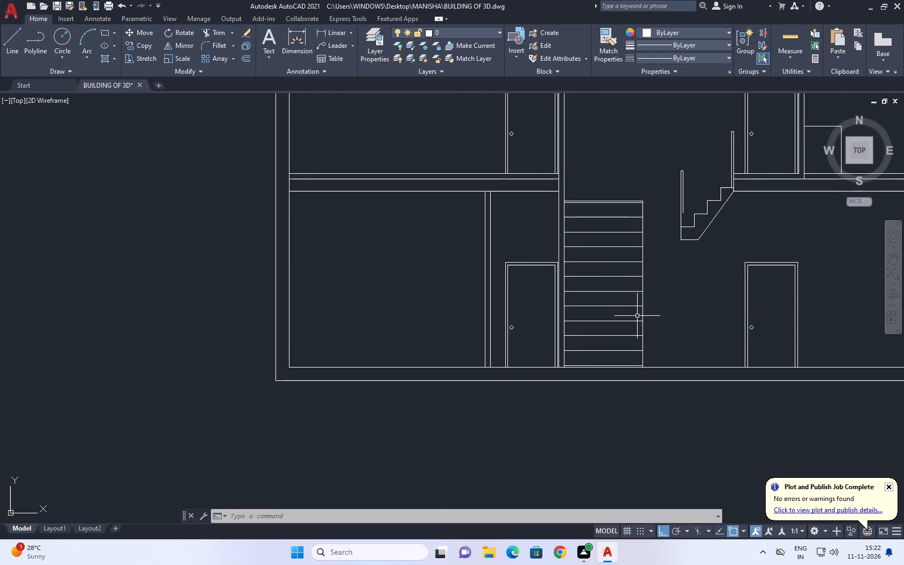
{"action": "left_click", "coordinate": [8, 38]}
{"action": "scroll", "coordinate": [648, 330], "scroll_direction": "up", "scroll_amount": 1}
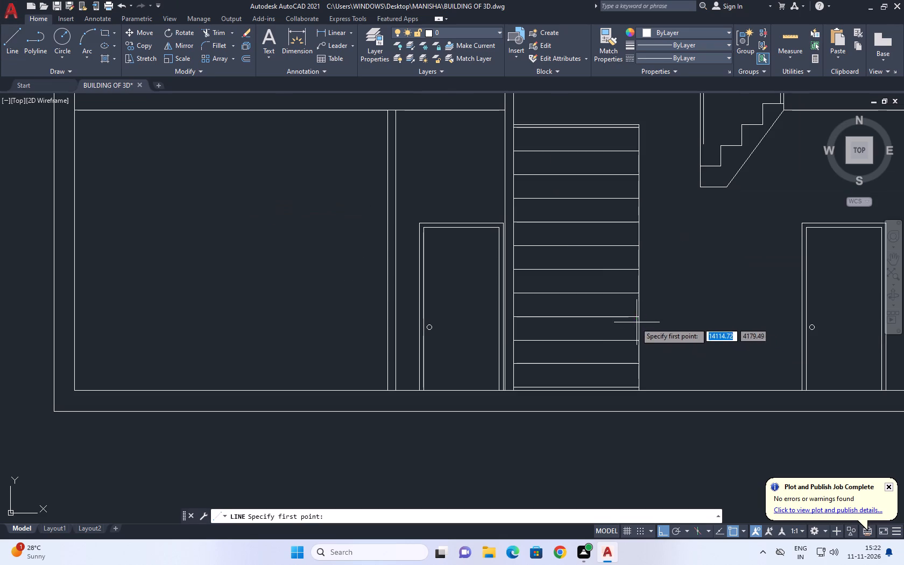
{"action": "scroll", "coordinate": [635, 284], "scroll_direction": "up", "scroll_amount": 1}
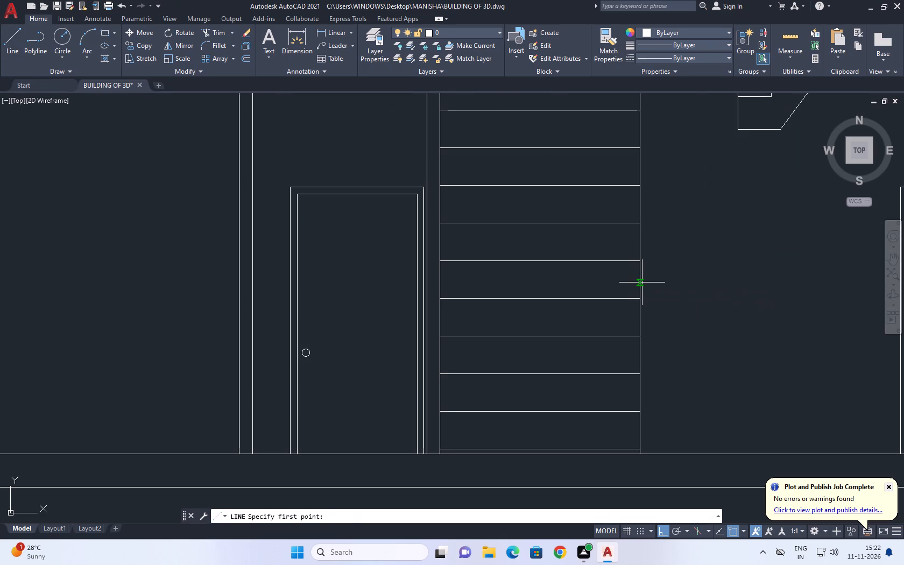
{"action": "left_click", "coordinate": [642, 282]}
{"action": "left_click", "coordinate": [677, 289]}
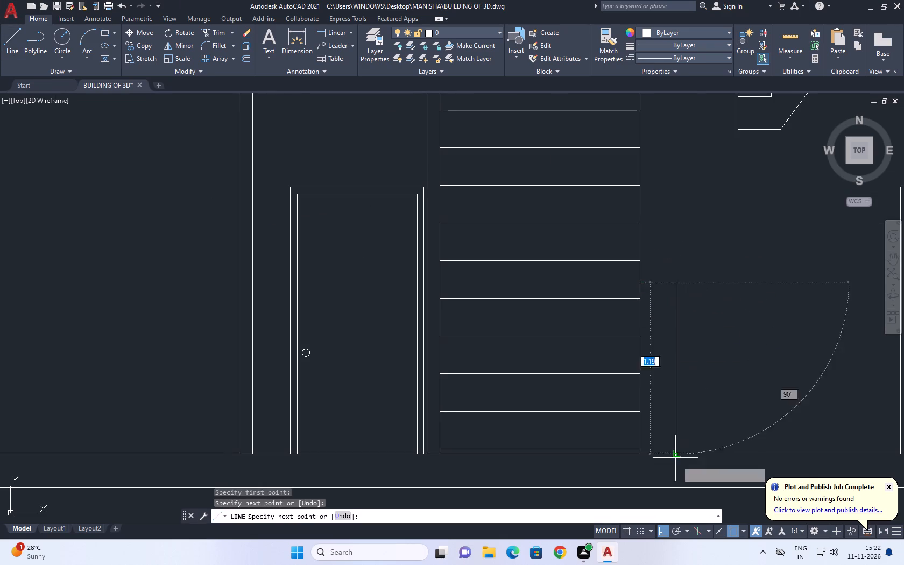
{"action": "middle_click_drag", "start_coordinate": [675, 469], "coordinate": [692, 270]}
{"action": "scroll", "coordinate": [693, 295], "scroll_direction": "up", "scroll_amount": 1}
{"action": "left_click_drag", "start_coordinate": [693, 256], "coordinate": [694, 267]}
{"action": "right_click", "coordinate": [728, 235]}
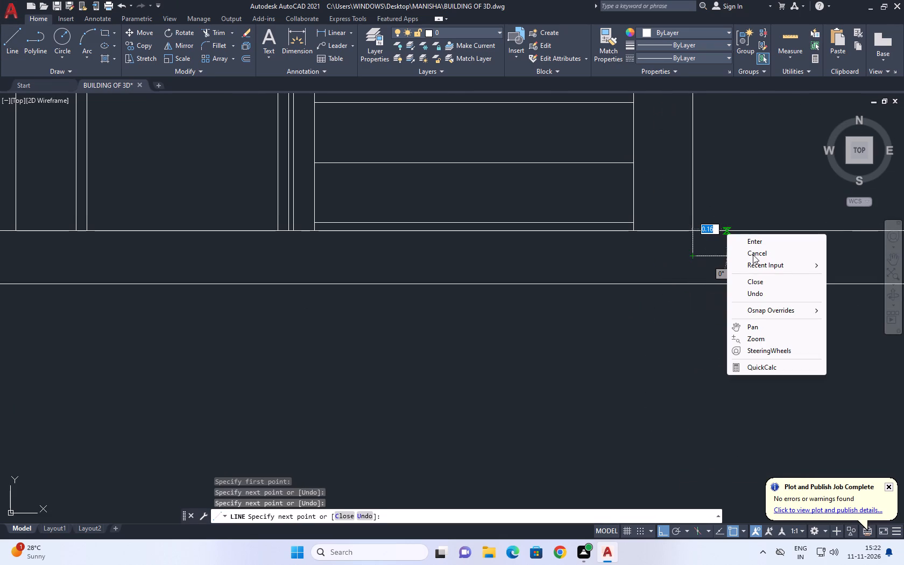
{"action": "left_click_drag", "start_coordinate": [752, 254], "coordinate": [747, 250]}
Trim the part of the narrow outline's vertical side that extends below the ground-floor line.
{"action": "left_click", "coordinate": [214, 26]}
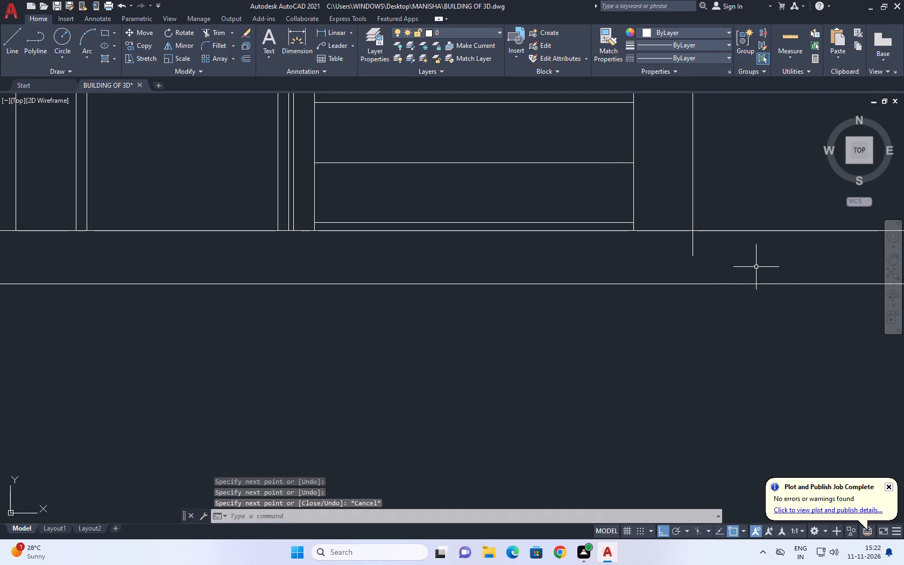
{"action": "left_click", "coordinate": [214, 36]}
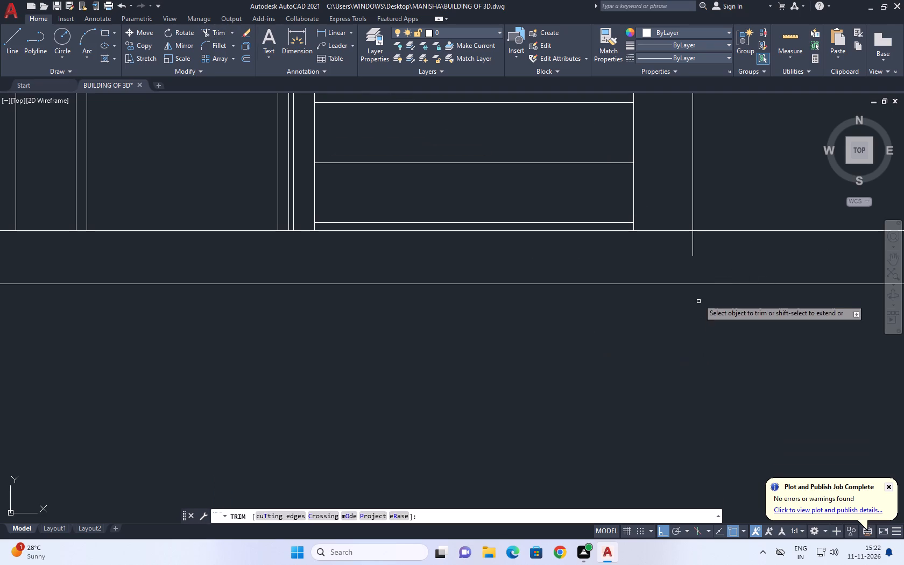
{"action": "left_click", "coordinate": [724, 251]}
{"action": "left_click_drag", "start_coordinate": [640, 255], "coordinate": [599, 260]}
{"action": "right_click", "coordinate": [599, 260]}
{"action": "left_click", "coordinate": [635, 275]}
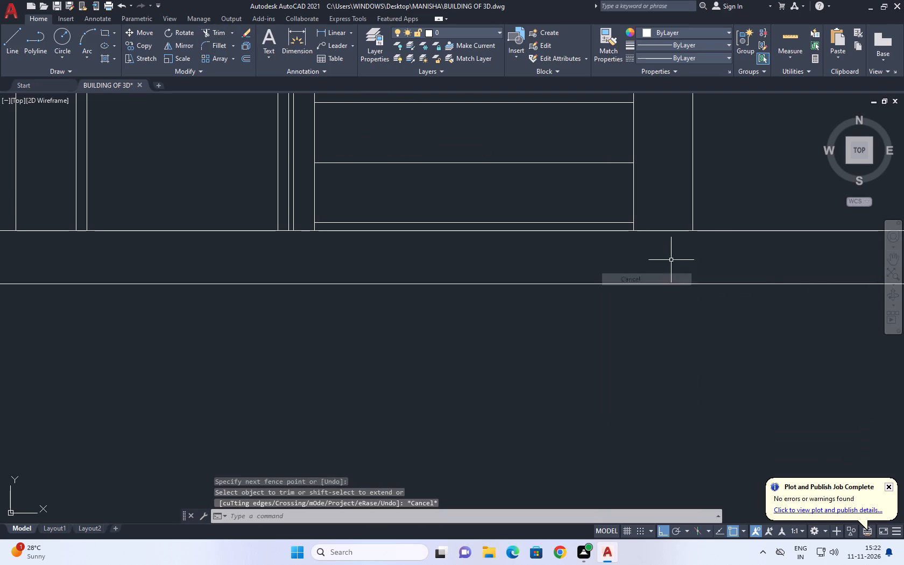
Offset the top and right side lines of the narrow outline inward by 0.025.
{"action": "scroll", "coordinate": [694, 260], "scroll_direction": "down", "scroll_amount": 4}
{"action": "middle_click_drag", "start_coordinate": [703, 199], "coordinate": [717, 236]}
{"action": "scroll", "coordinate": [859, 196], "scroll_direction": "down", "scroll_amount": 1}
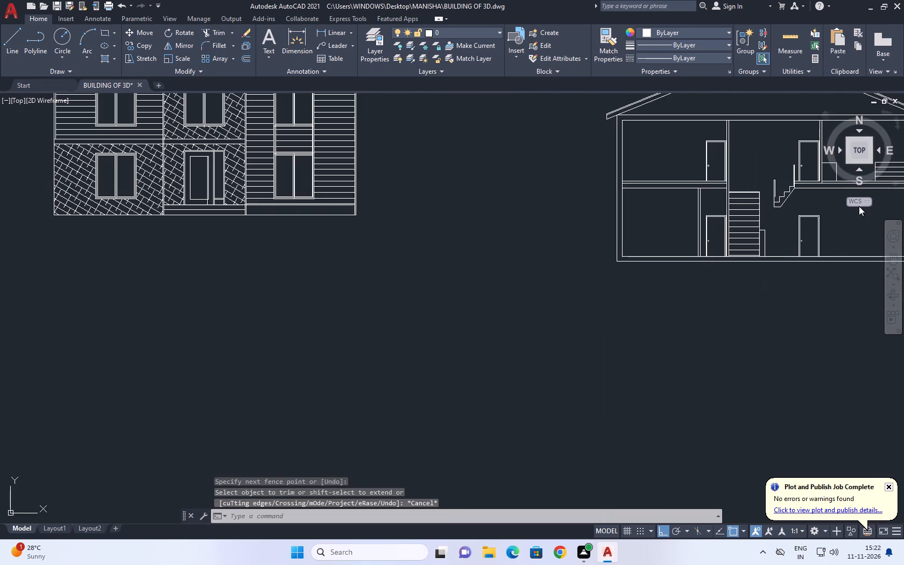
{"action": "scroll", "coordinate": [748, 216], "scroll_direction": "up", "scroll_amount": 4}
{"action": "middle_click_drag", "start_coordinate": [844, 270], "coordinate": [718, 265]}
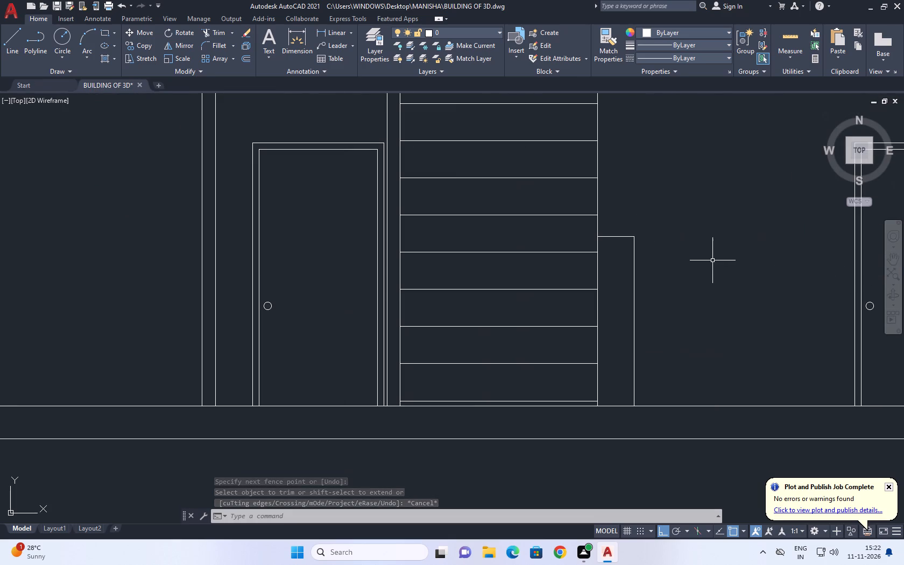
{"action": "type", "text": "O"}
{"action": "key", "text": "space"}
{"action": "type", "text": "0.025"}
{"action": "key", "text": "Return"}
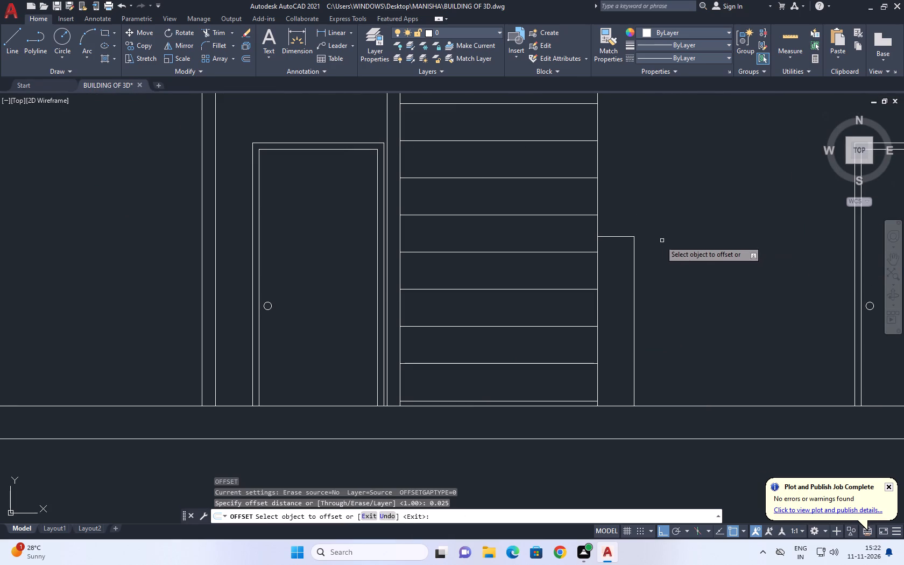
{"action": "left_click", "coordinate": [617, 236]}
{"action": "left_click", "coordinate": [609, 255]}
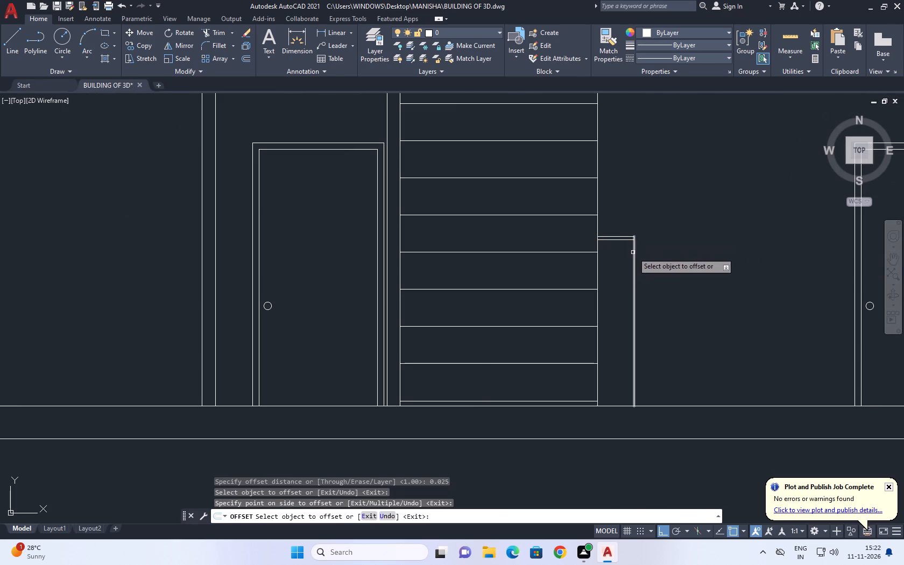
{"action": "left_click", "coordinate": [635, 252]}
{"action": "left_click_drag", "start_coordinate": [625, 258], "coordinate": [619, 265]}
{"action": "key", "text": "Escape"}
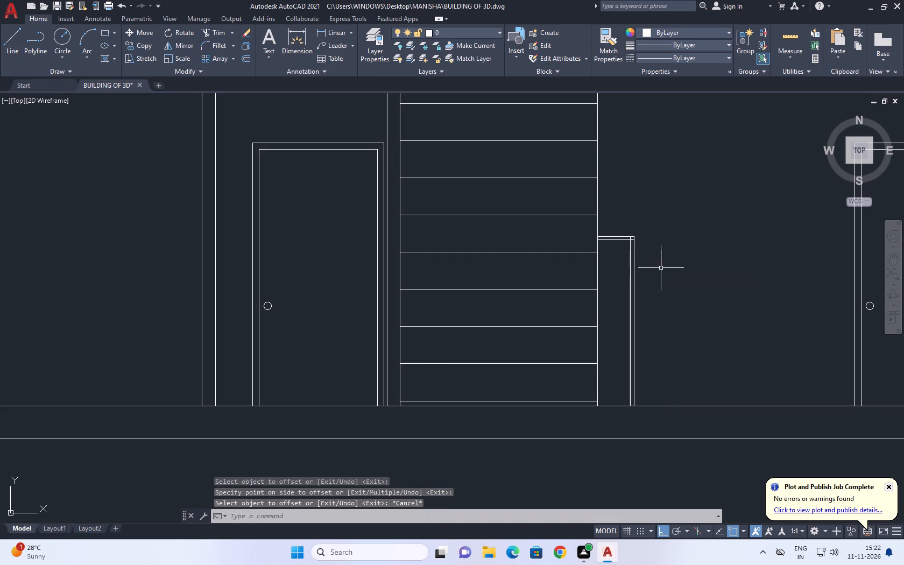
Trim the overlapping ends of the inner offset lines at the narrow outline's upper right corner.
{"action": "key", "text": "t"}
{"action": "key", "text": "r"}
{"action": "key", "text": "space"}
{"action": "scroll", "coordinate": [644, 246], "scroll_direction": "up", "scroll_amount": 7}
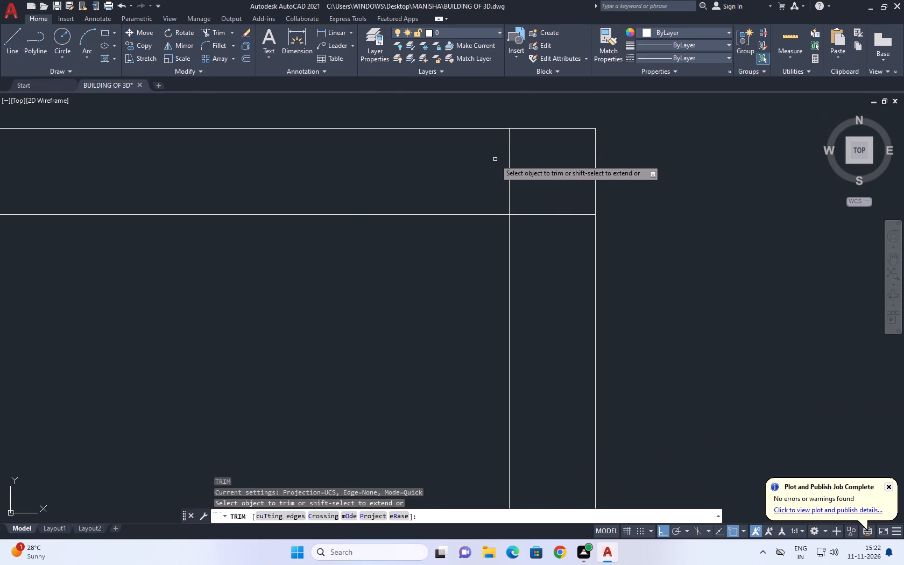
{"action": "left_click", "coordinate": [496, 159]}
{"action": "left_click_drag", "start_coordinate": [542, 220], "coordinate": [561, 245]}
{"action": "key", "text": "space"}
{"action": "scroll", "coordinate": [579, 254], "scroll_direction": "down", "scroll_amount": 9}
Draw a small box outline on the ground-floor line, right of the copied door, with its right side running slightly below the line.
{"action": "middle_click_drag", "start_coordinate": [701, 280], "coordinate": [599, 291]}
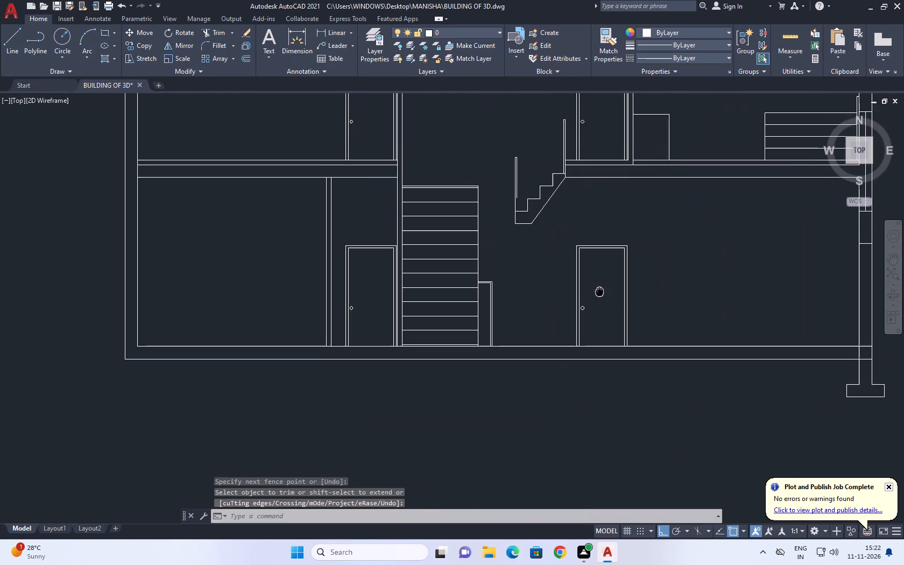
{"action": "scroll", "coordinate": [632, 306], "scroll_direction": "down", "scroll_amount": 1}
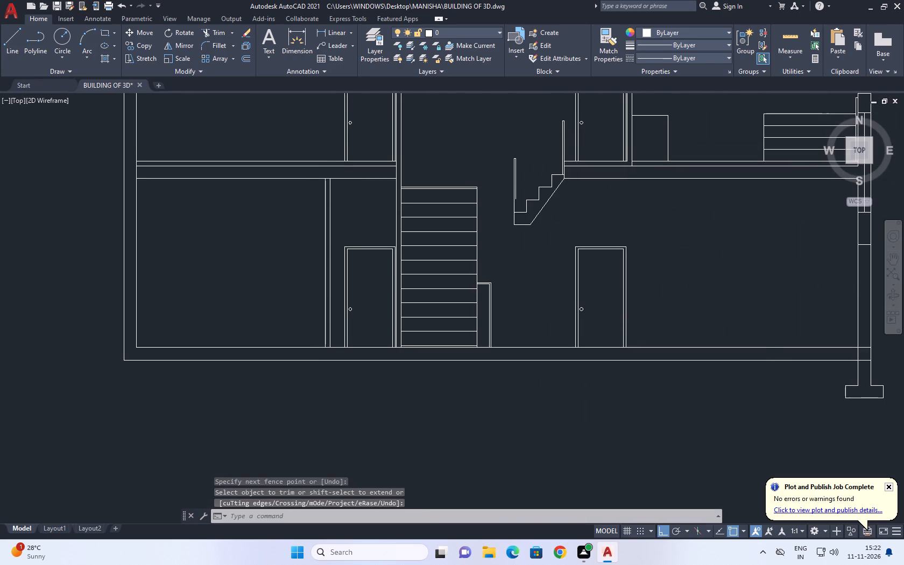
{"action": "middle_click_drag", "start_coordinate": [699, 313], "coordinate": [644, 291]}
{"action": "scroll", "coordinate": [644, 291], "scroll_direction": "up", "scroll_amount": 1}
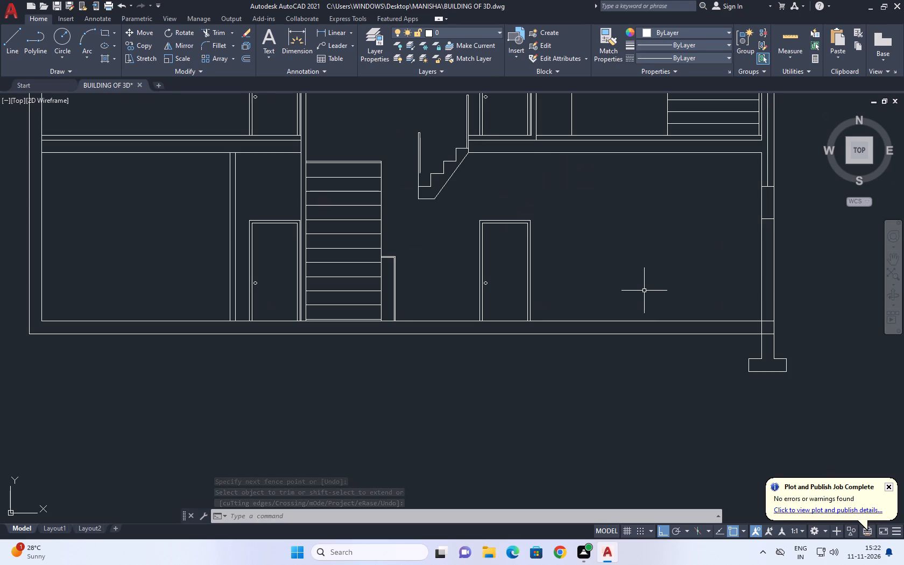
{"action": "type", "text": "L"}
{"action": "key", "text": "space"}
{"action": "scroll", "coordinate": [582, 310], "scroll_direction": "up", "scroll_amount": 1}
{"action": "left_click", "coordinate": [548, 323]}
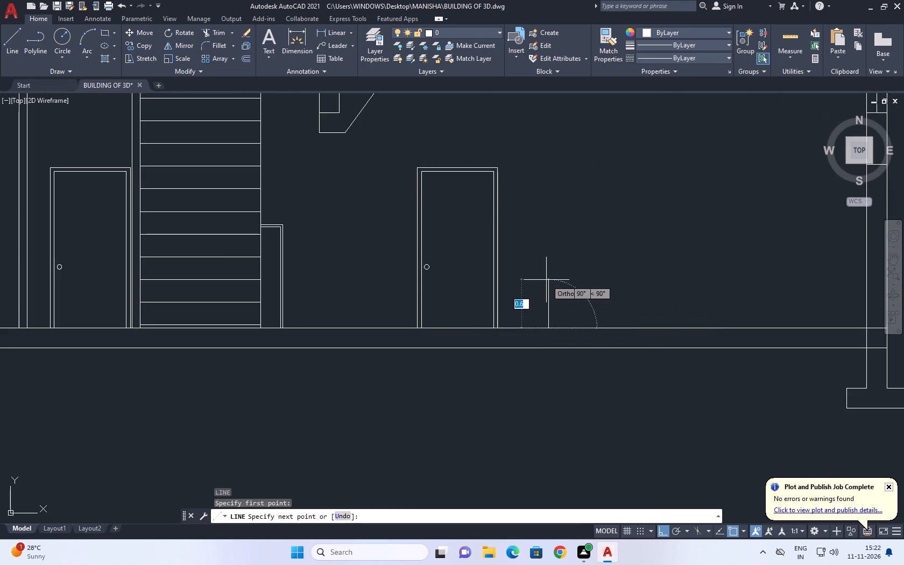
{"action": "left_click", "coordinate": [546, 280]}
{"action": "scroll", "coordinate": [583, 278], "scroll_direction": "up", "scroll_amount": 1}
{"action": "left_click", "coordinate": [582, 276]}
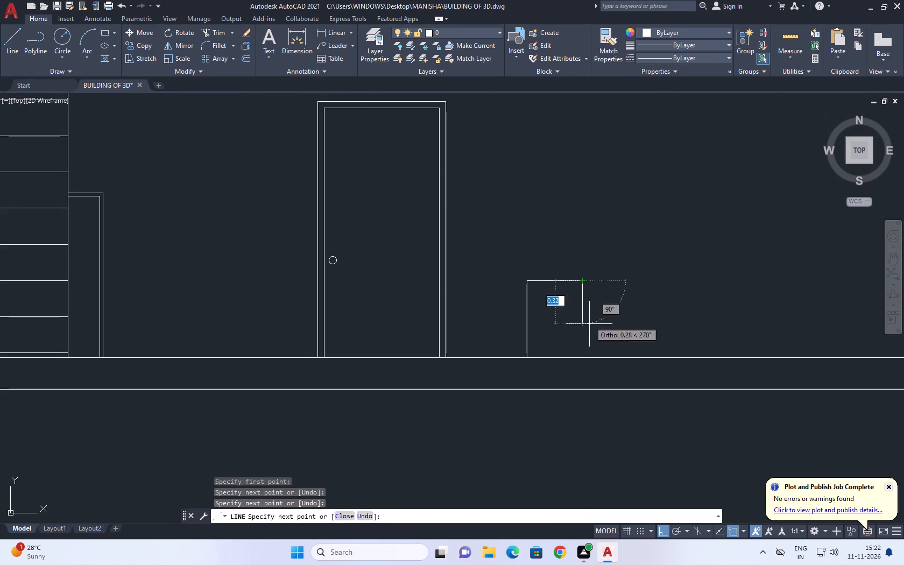
{"action": "left_click", "coordinate": [585, 367]}
{"action": "key", "text": "space"}
Trim the part of the small box outline's right side that extends below the ground-floor line.
{"action": "type", "text": "TR"}
{"action": "key", "text": "space"}
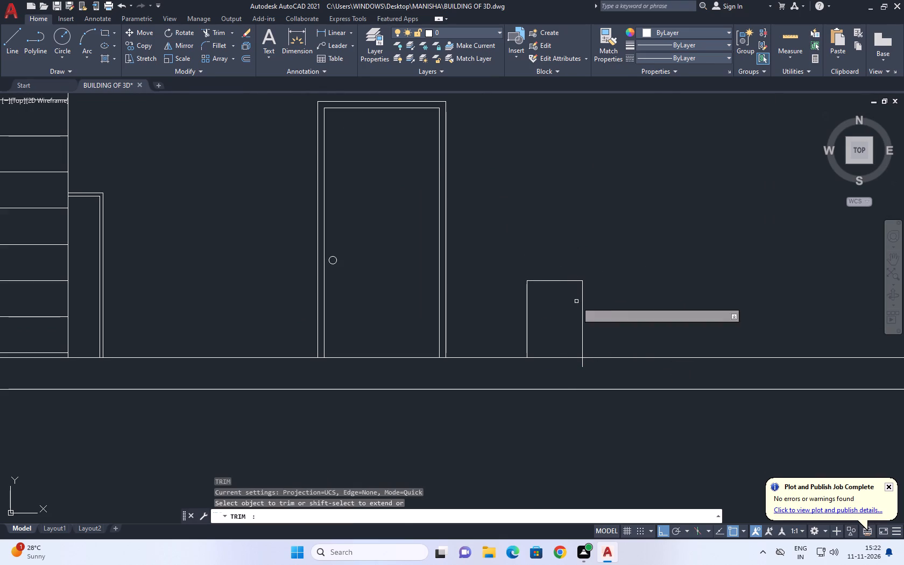
{"action": "scroll", "coordinate": [564, 339], "scroll_direction": "up", "scroll_amount": 2}
{"action": "left_click_drag", "start_coordinate": [595, 407], "coordinate": [602, 409]}
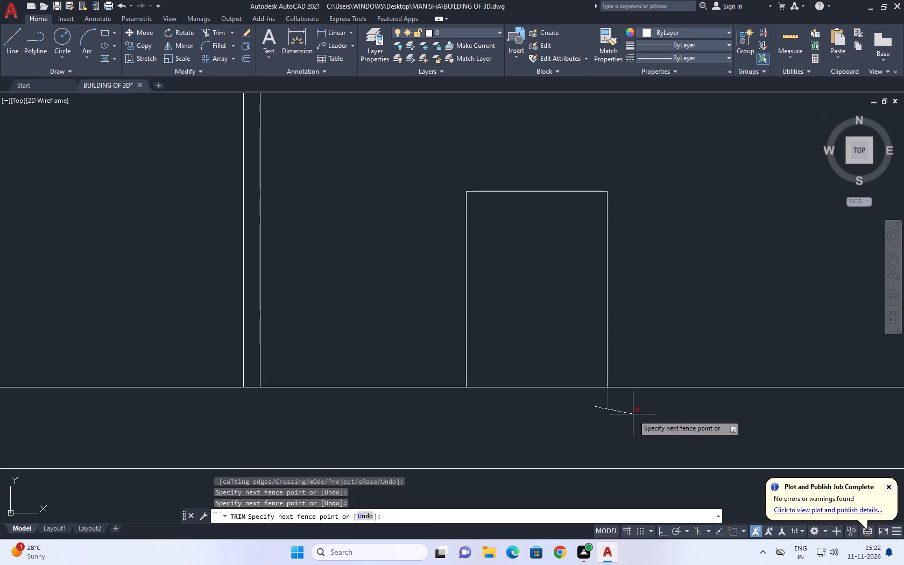
{"action": "left_click", "coordinate": [633, 414]}
{"action": "key", "text": "space"}
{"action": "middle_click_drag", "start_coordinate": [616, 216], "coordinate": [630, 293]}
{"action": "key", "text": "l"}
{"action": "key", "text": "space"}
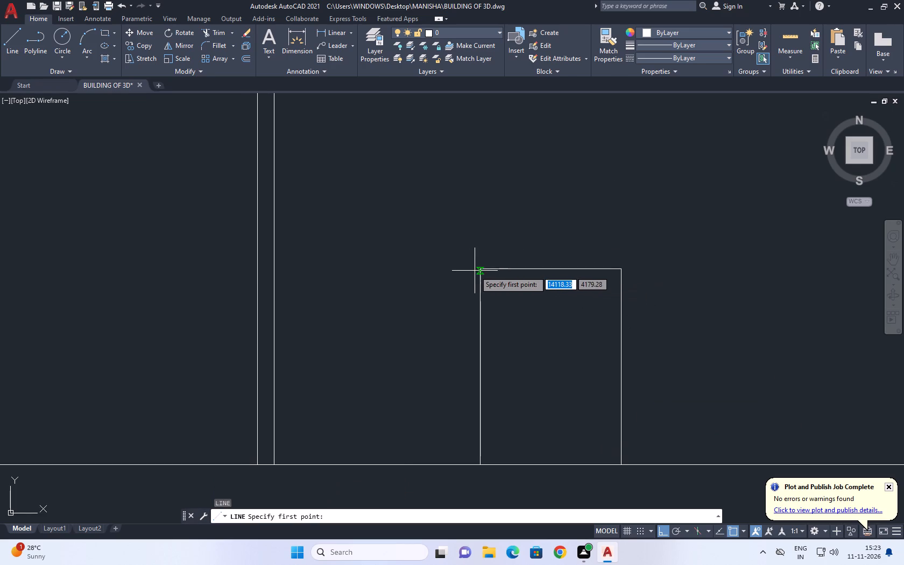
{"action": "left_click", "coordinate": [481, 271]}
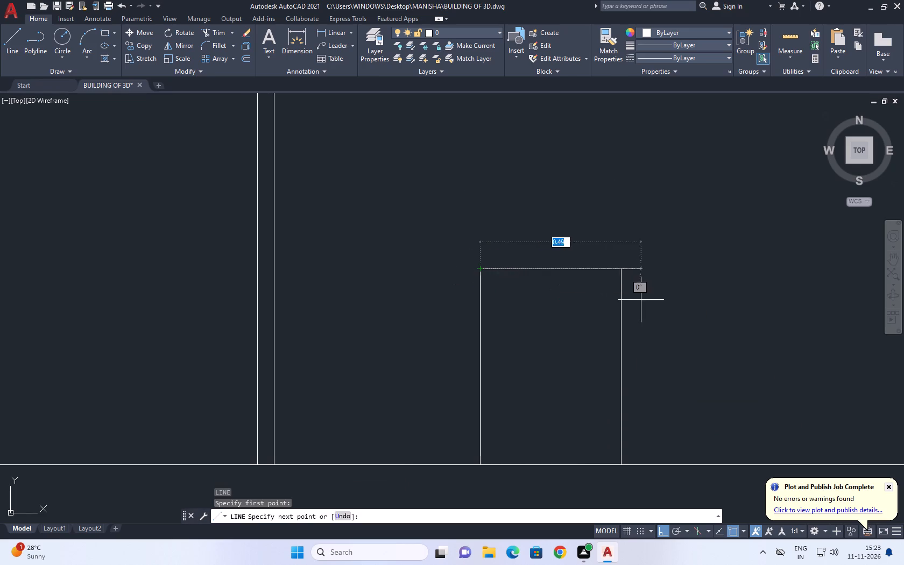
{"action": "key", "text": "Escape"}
Copy the small box's top line a short distance straight down to form a thin band under it.
{"action": "left_click", "coordinate": [518, 269]}
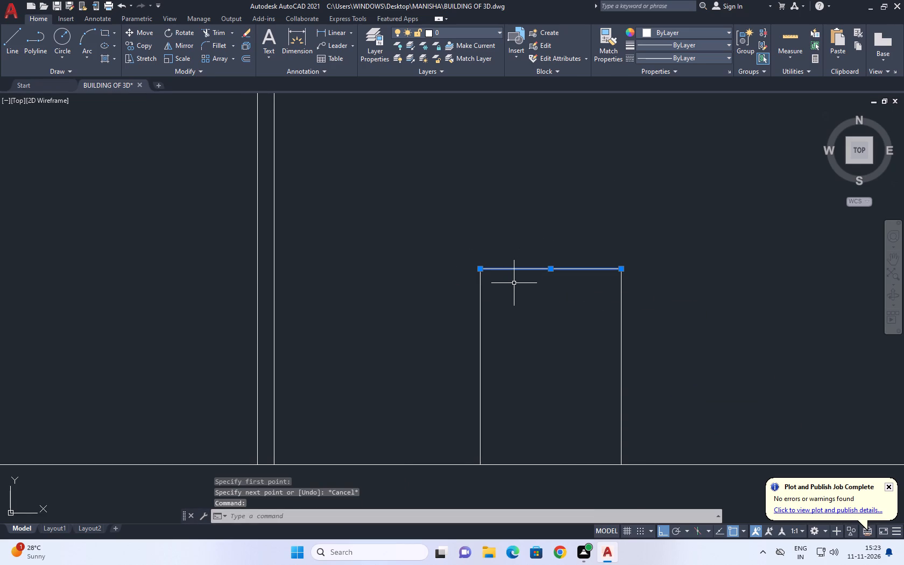
{"action": "key", "text": "c"}
{"action": "key", "text": "o"}
{"action": "key", "text": "space"}
{"action": "left_click", "coordinate": [519, 281]}
{"action": "left_click", "coordinate": [518, 302]}
{"action": "key", "text": "space"}
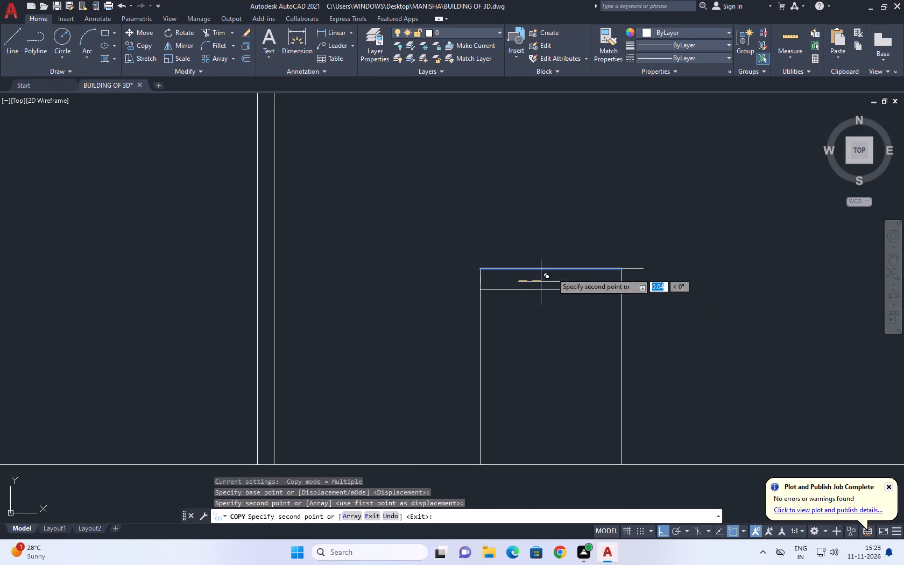
Draw a short vertical line just outside the small box's upper right corner, slightly taller than the thin band.
{"action": "key", "text": "l"}
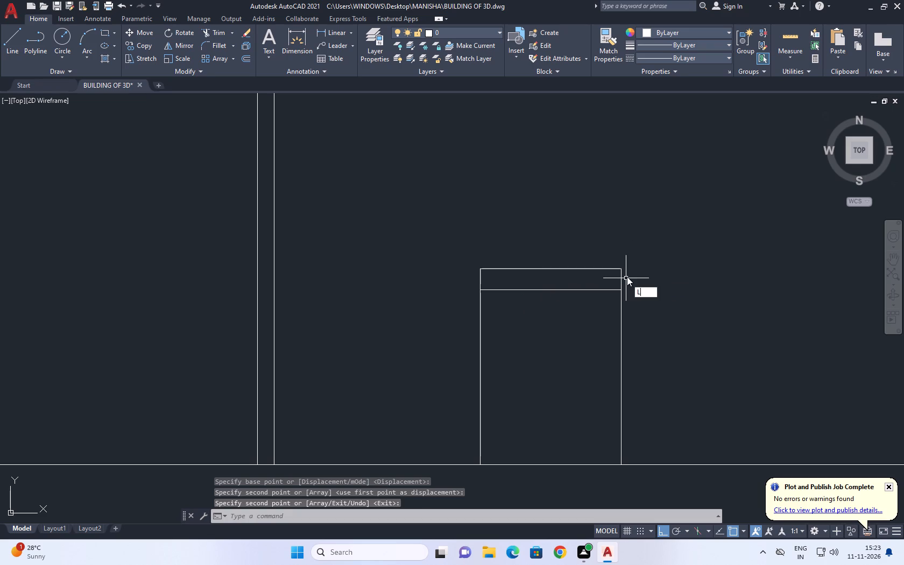
{"action": "key", "text": "space"}
{"action": "left_click", "coordinate": [638, 269]}
{"action": "left_click", "coordinate": [634, 296]}
{"action": "key", "text": "space"}
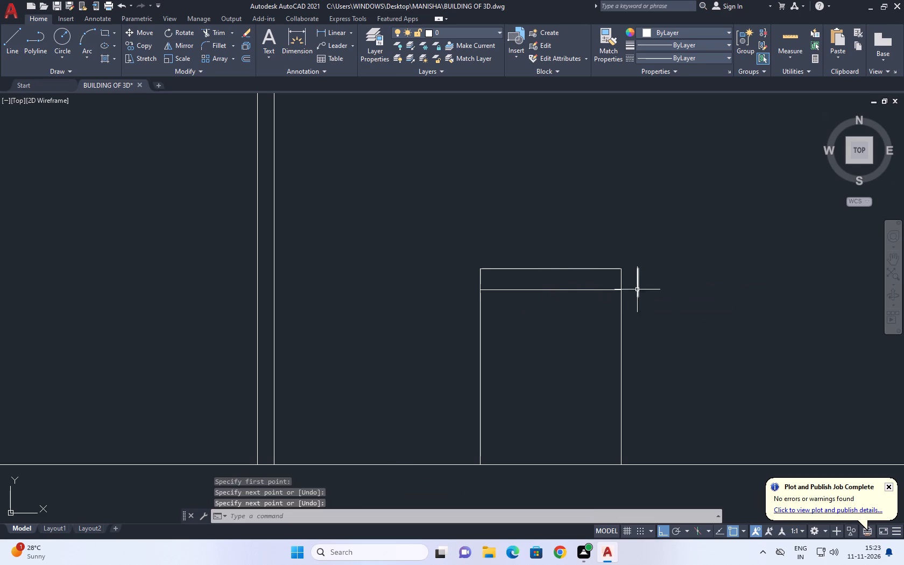
Mirror the short vertical line to the other side of the small box about the box's vertical centre line.
{"action": "key", "text": "m"}
{"action": "key", "text": "i"}
{"action": "key", "text": "space"}
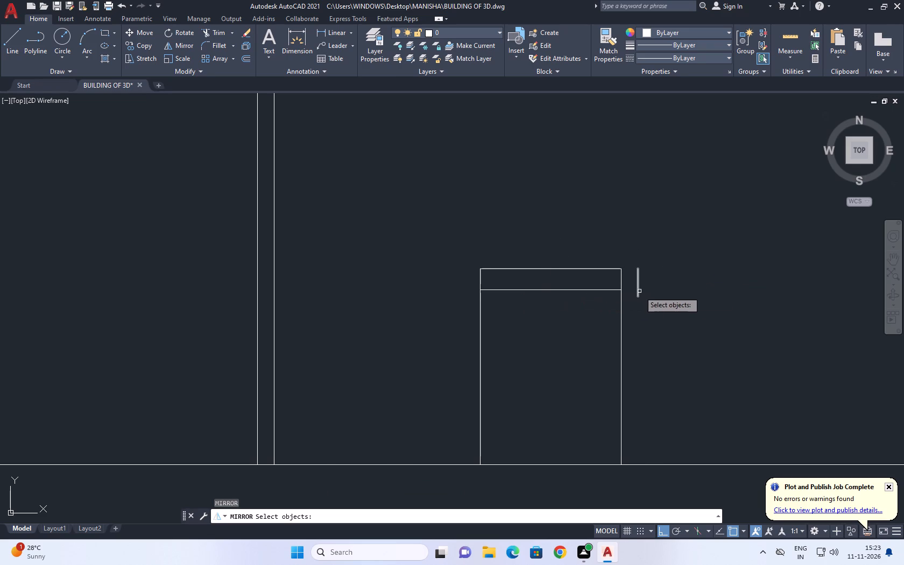
{"action": "left_click", "coordinate": [639, 285]}
{"action": "key", "text": "space"}
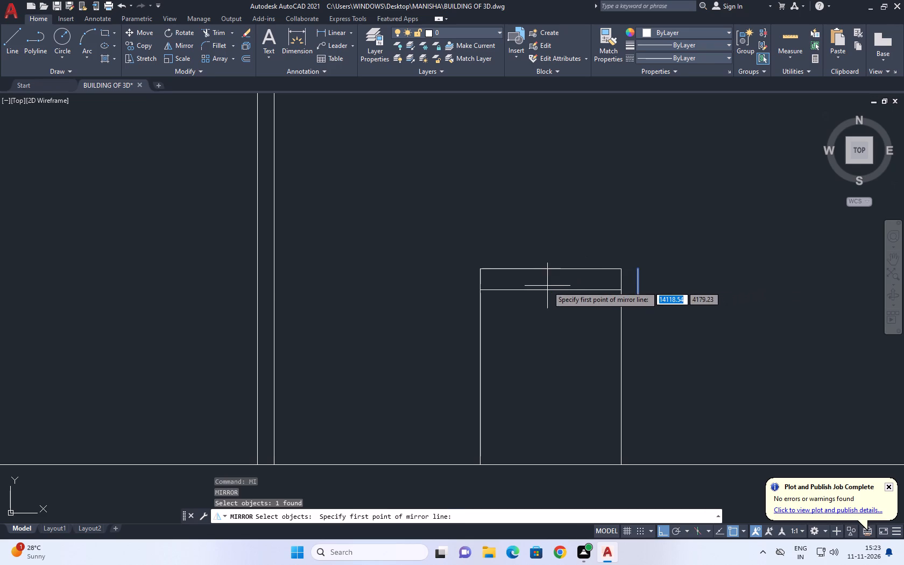
{"action": "left_click_drag", "start_coordinate": [548, 289], "coordinate": [552, 279]}
{"action": "left_click", "coordinate": [564, 210]}
{"action": "left_click_drag", "start_coordinate": [584, 248], "coordinate": [563, 209]}
Fillet the band's top and bottom lines to the left short vertical line with radius 0.
{"action": "middle_click_drag", "start_coordinate": [434, 325], "coordinate": [542, 310]}
{"action": "key", "text": "f"}
{"action": "key", "text": "space"}
{"action": "left_click", "coordinate": [603, 252]}
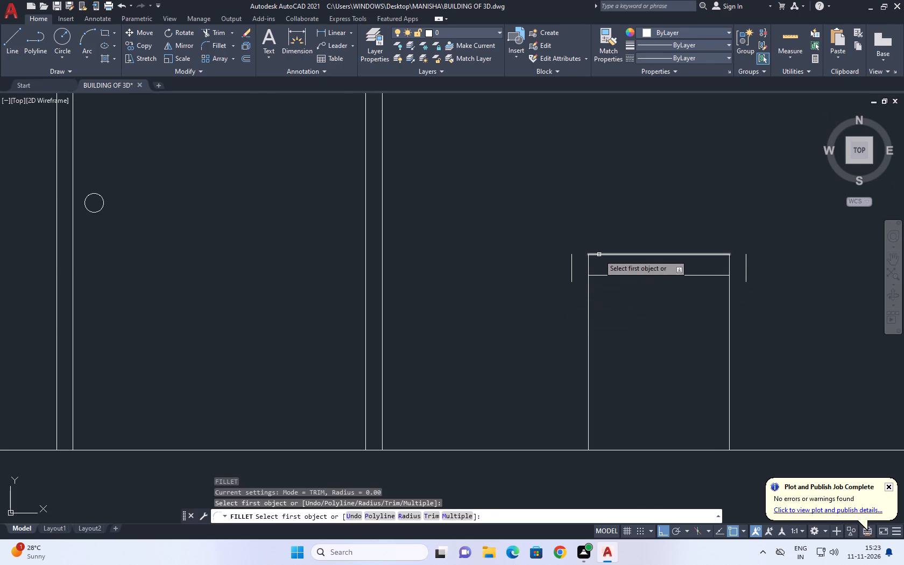
{"action": "left_click", "coordinate": [599, 255]}
{"action": "left_click", "coordinate": [573, 259]}
{"action": "right_click", "coordinate": [643, 172]}
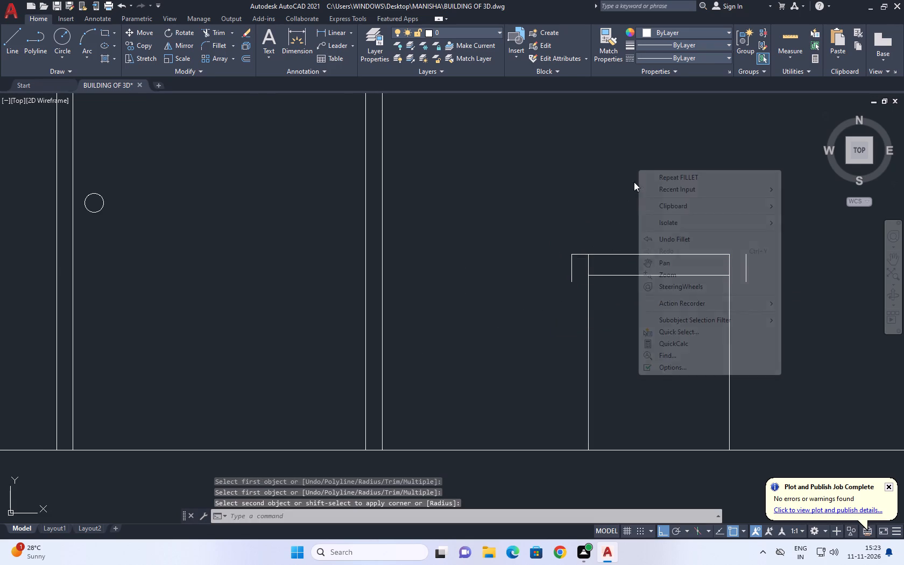
{"action": "left_click", "coordinate": [716, 180]}
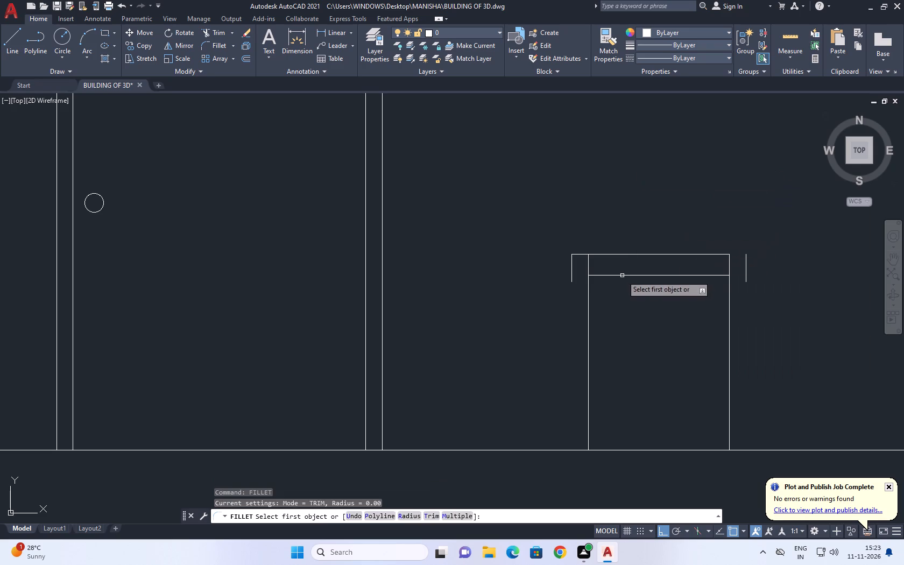
{"action": "left_click", "coordinate": [621, 275]}
{"action": "left_click", "coordinate": [570, 265]}
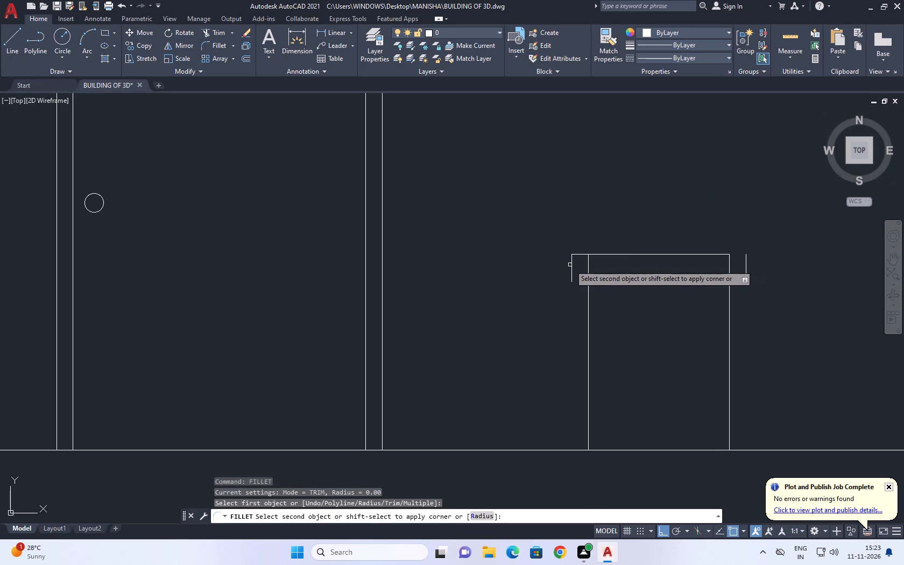
{"action": "left_click", "coordinate": [573, 265]}
Fillet the band's top and bottom lines to the right short vertical line with radius 0.
{"action": "right_click", "coordinate": [697, 157]}
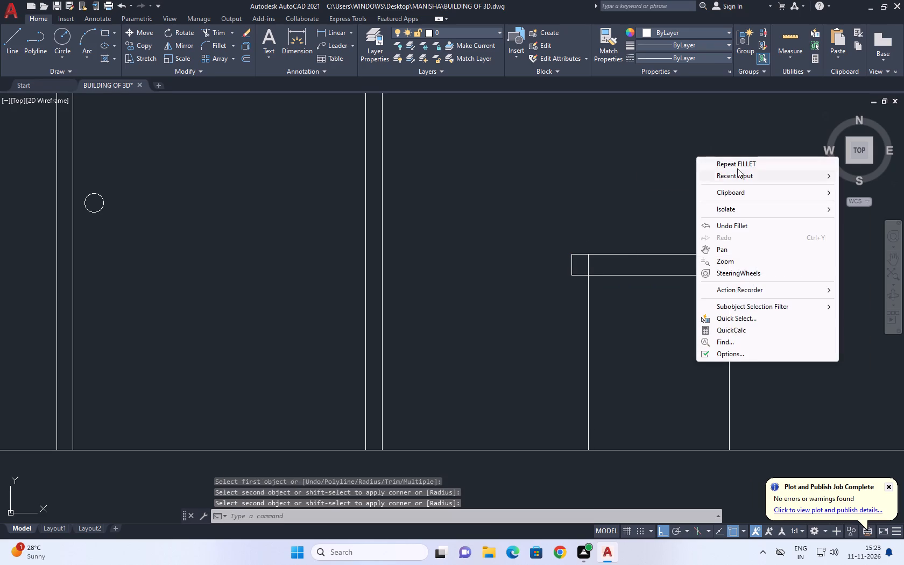
{"action": "left_click", "coordinate": [747, 161]}
{"action": "left_click", "coordinate": [706, 255]}
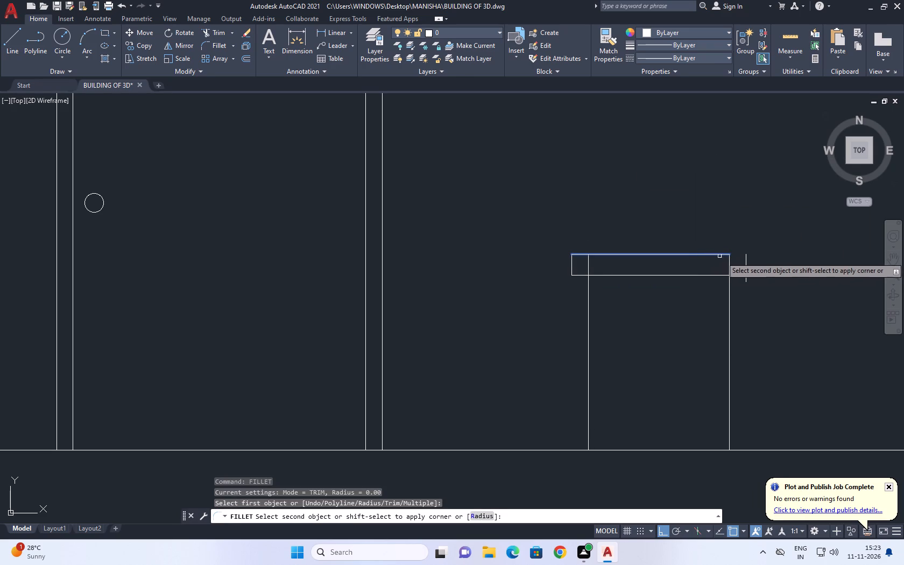
{"action": "left_click", "coordinate": [748, 263]}
{"action": "left_click", "coordinate": [748, 263]}
{"action": "left_click", "coordinate": [744, 259]}
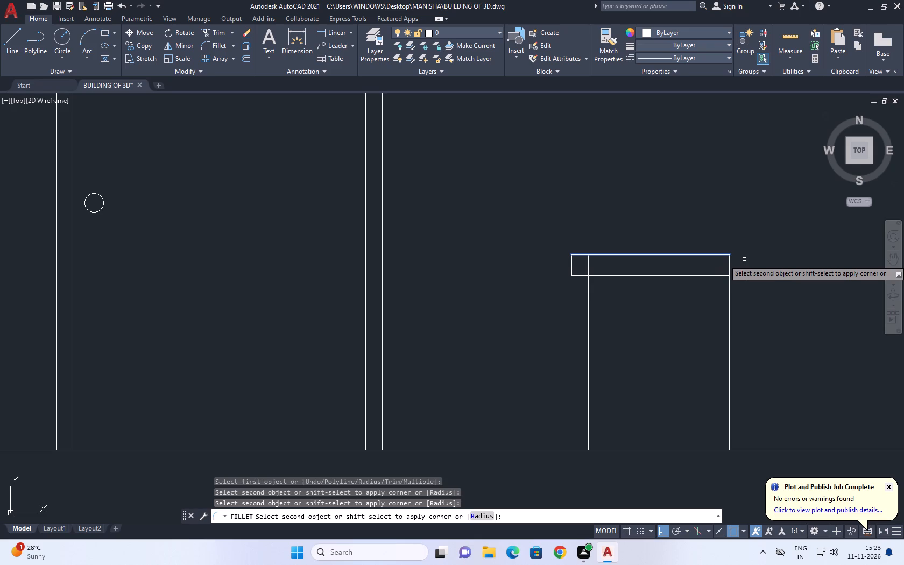
{"action": "left_click", "coordinate": [746, 263]}
{"action": "right_click", "coordinate": [682, 161]}
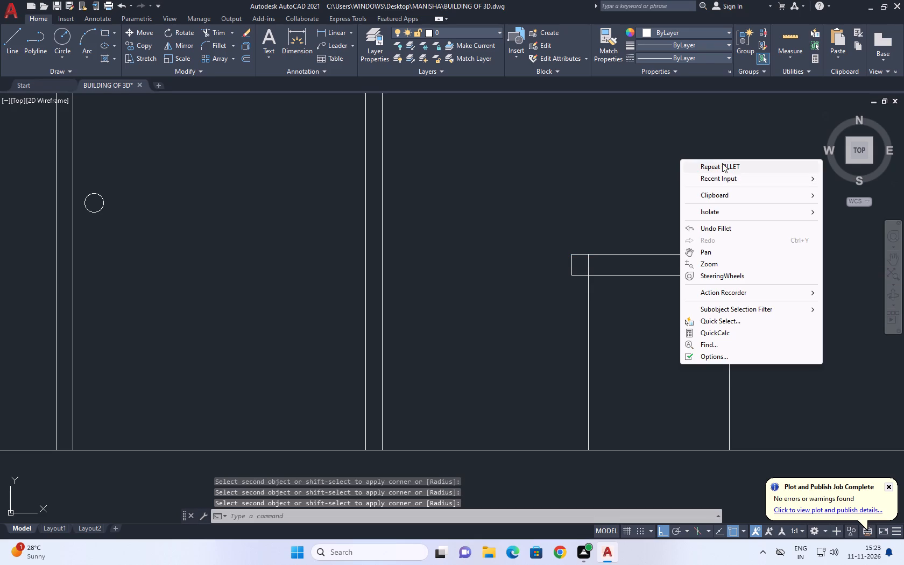
{"action": "left_click", "coordinate": [722, 163]}
{"action": "left_click", "coordinate": [698, 275]}
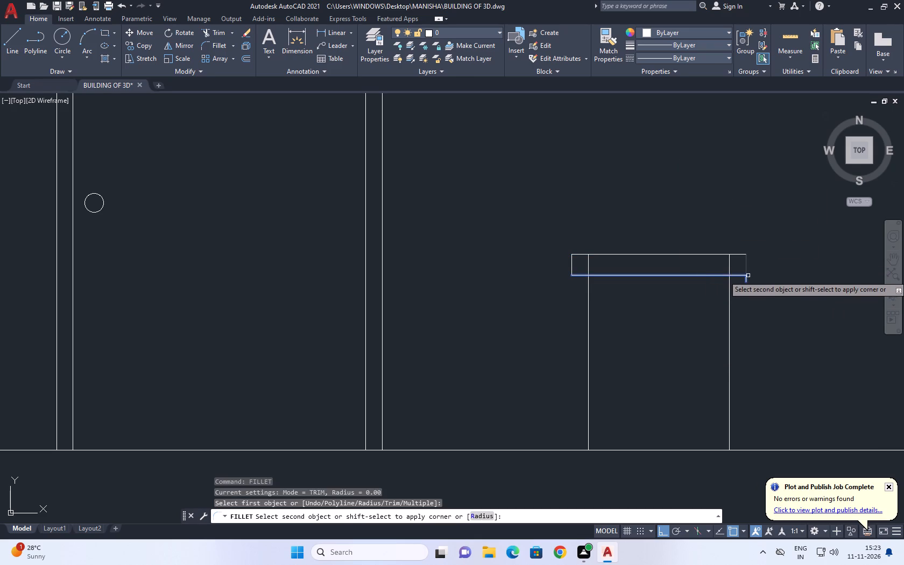
{"action": "left_click", "coordinate": [748, 276]}
{"action": "left_click", "coordinate": [747, 276]}
Stretch the lower end of the short line stub at the band's right end up to the band's top right corner.
{"action": "middle_click_drag", "start_coordinate": [744, 270], "coordinate": [731, 273]}
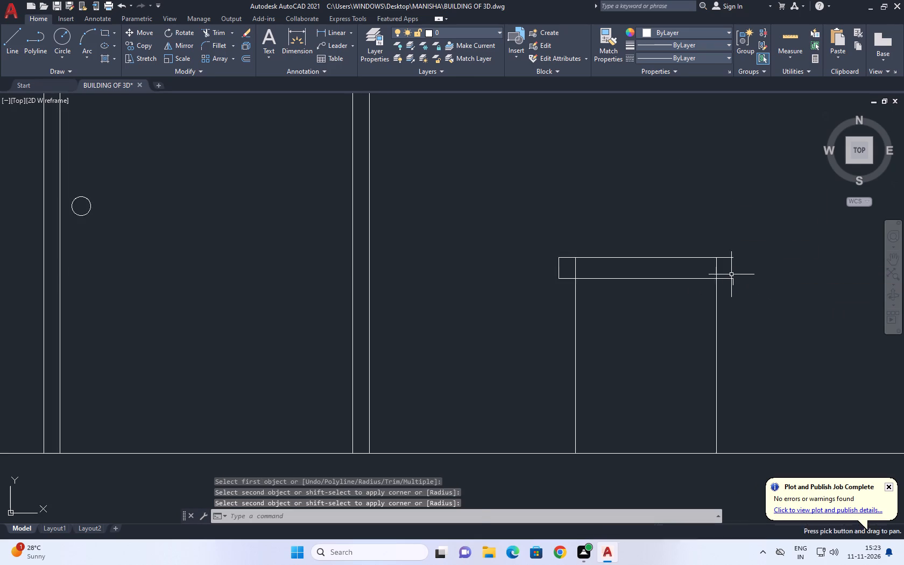
{"action": "scroll", "coordinate": [731, 274], "scroll_direction": "up", "scroll_amount": 3}
{"action": "left_click_drag", "start_coordinate": [734, 288], "coordinate": [730, 293]}
{"action": "left_click_drag", "start_coordinate": [701, 296], "coordinate": [707, 303]}
{"action": "left_click", "coordinate": [729, 300]}
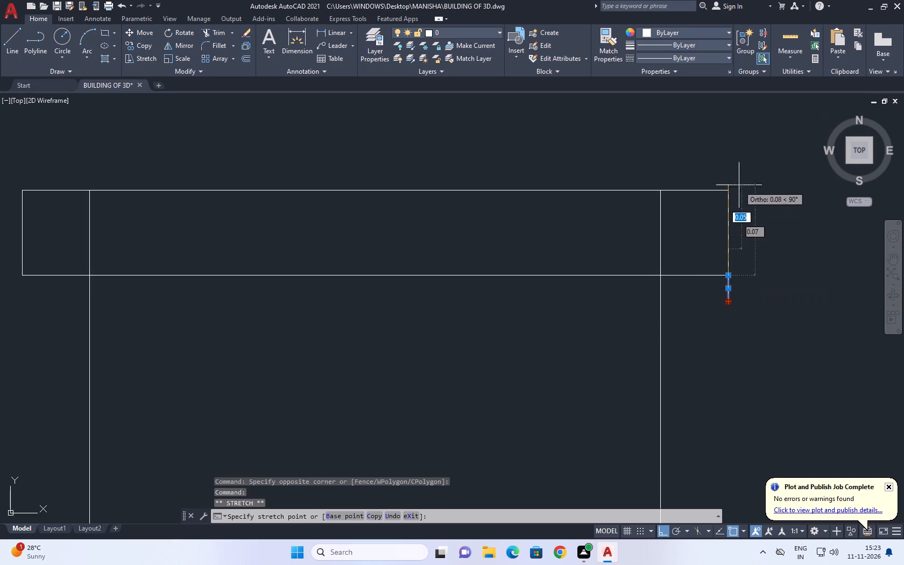
{"action": "left_click", "coordinate": [725, 190]}
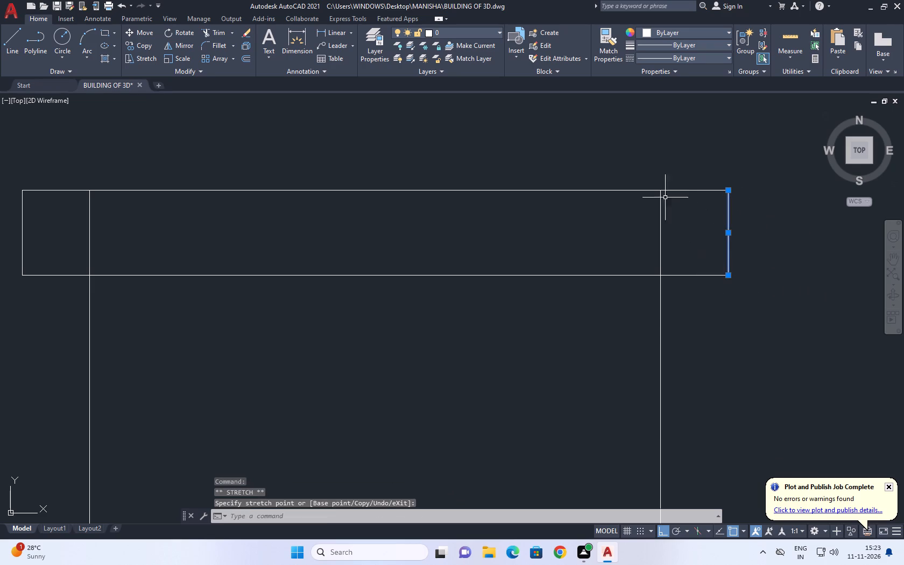
{"action": "right_click_drag", "start_coordinate": [588, 164], "coordinate": [583, 162]}
{"action": "left_click", "coordinate": [621, 349]}
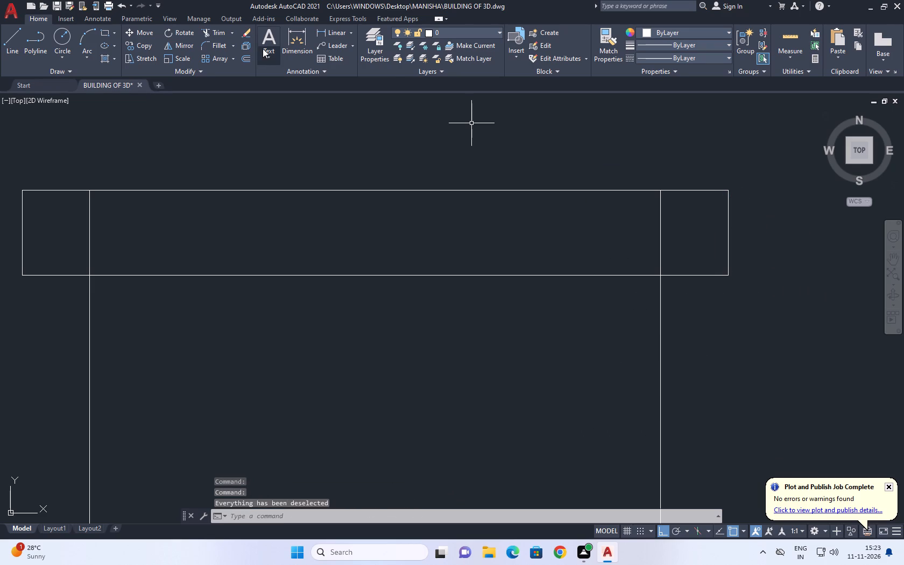
Trim the two box side lines where they cross the overhanging top band.
{"action": "left_click", "coordinate": [217, 26]}
{"action": "left_click", "coordinate": [220, 30]}
{"action": "left_click", "coordinate": [47, 222]}
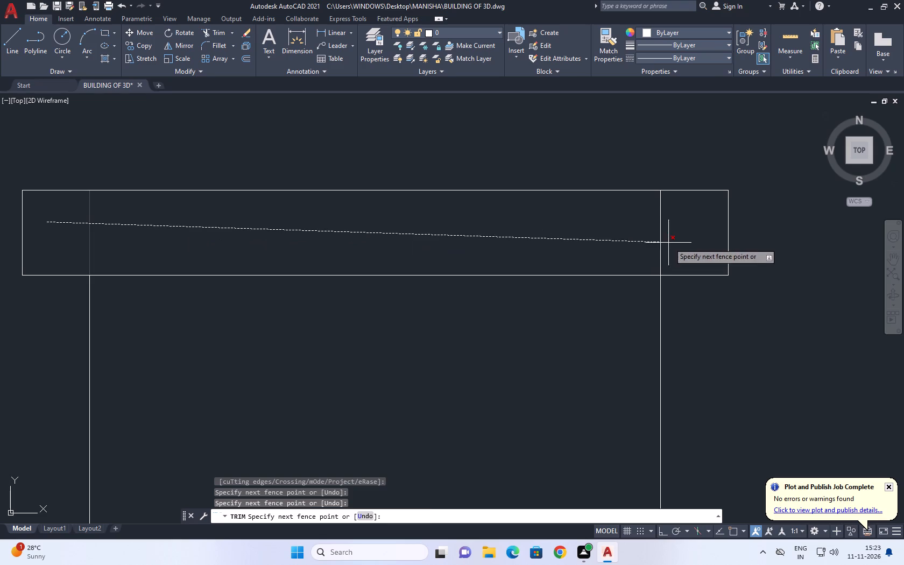
{"action": "left_click", "coordinate": [675, 241]}
{"action": "right_click", "coordinate": [524, 144]}
{"action": "left_click", "coordinate": [546, 164]}
Draw a tall narrow box outline about 0.25 wide on the ground-floor line, right of the table shape, its right side running slightly below the line.
{"action": "scroll", "coordinate": [551, 207], "scroll_direction": "down", "scroll_amount": 6}
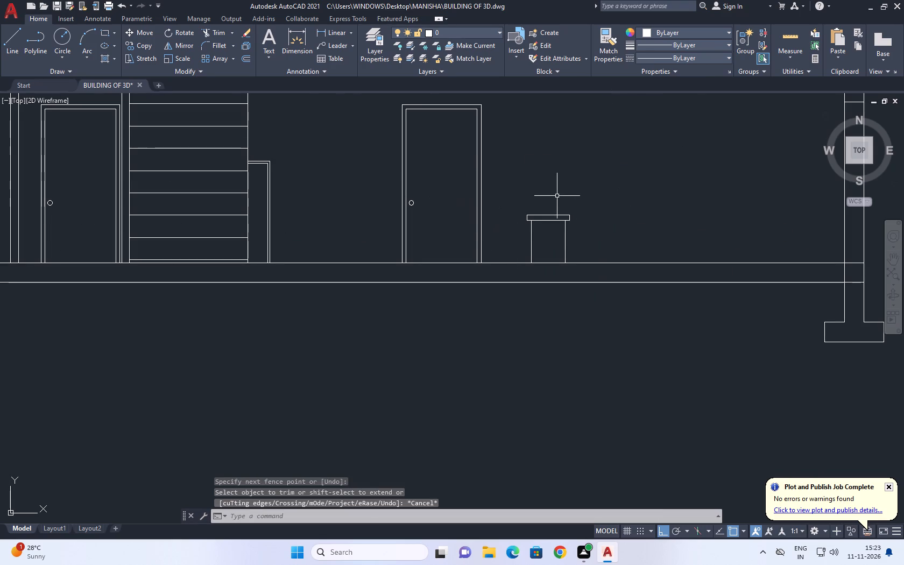
{"action": "middle_click_drag", "start_coordinate": [577, 196], "coordinate": [562, 251]}
{"action": "key", "text": "l"}
{"action": "key", "text": "space"}
{"action": "middle_click_drag", "start_coordinate": [631, 256], "coordinate": [560, 239]}
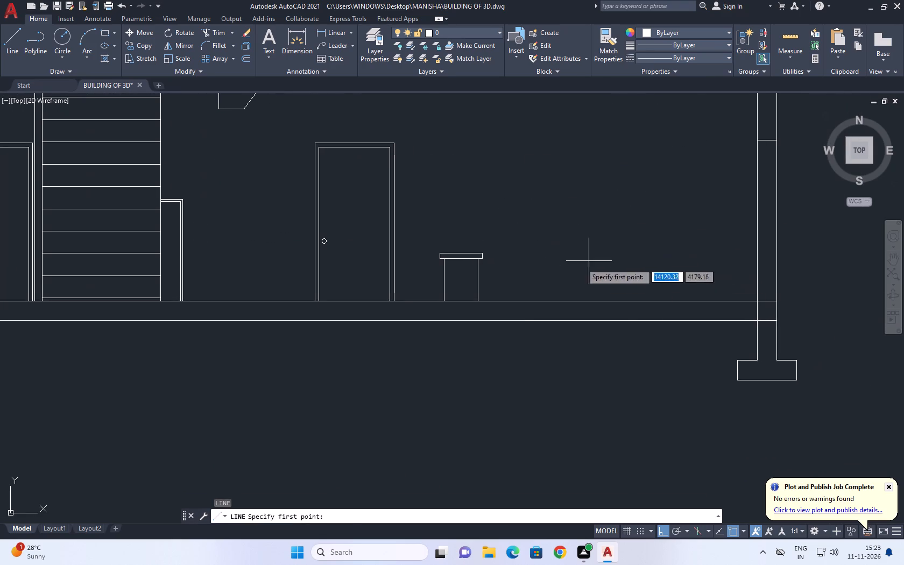
{"action": "left_click_drag", "start_coordinate": [527, 298], "coordinate": [528, 285]}
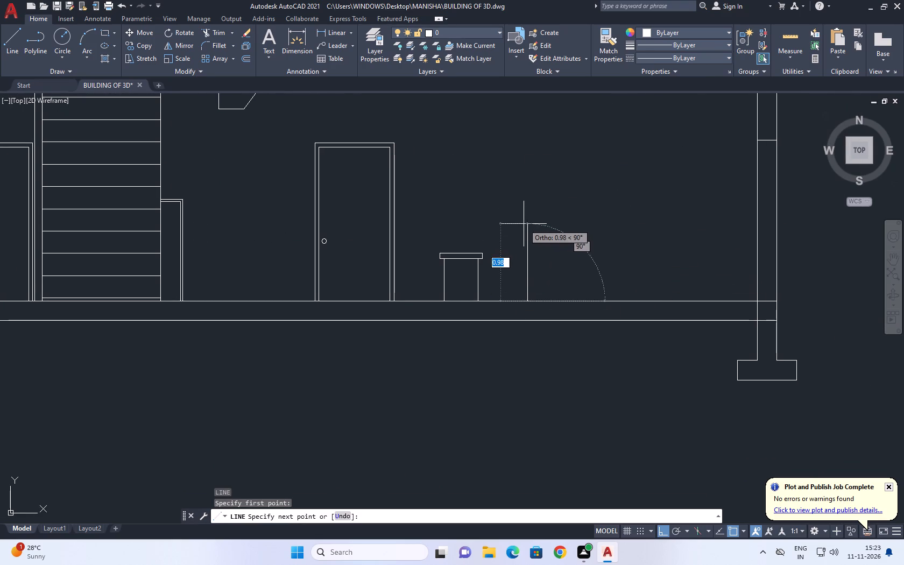
{"action": "left_click", "coordinate": [524, 231]}
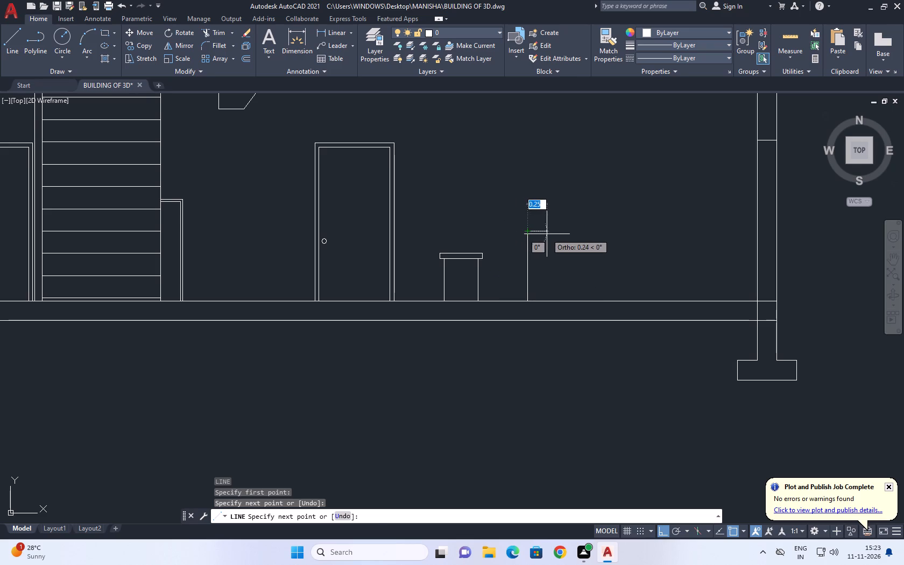
{"action": "left_click", "coordinate": [547, 234]}
{"action": "left_click", "coordinate": [545, 310]}
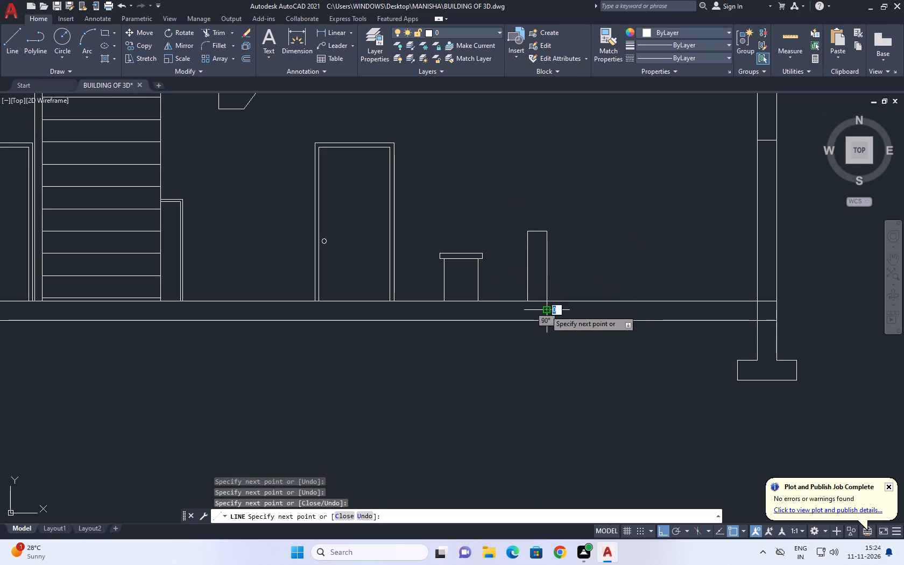
{"action": "key", "text": "space"}
{"action": "key", "text": "space"}
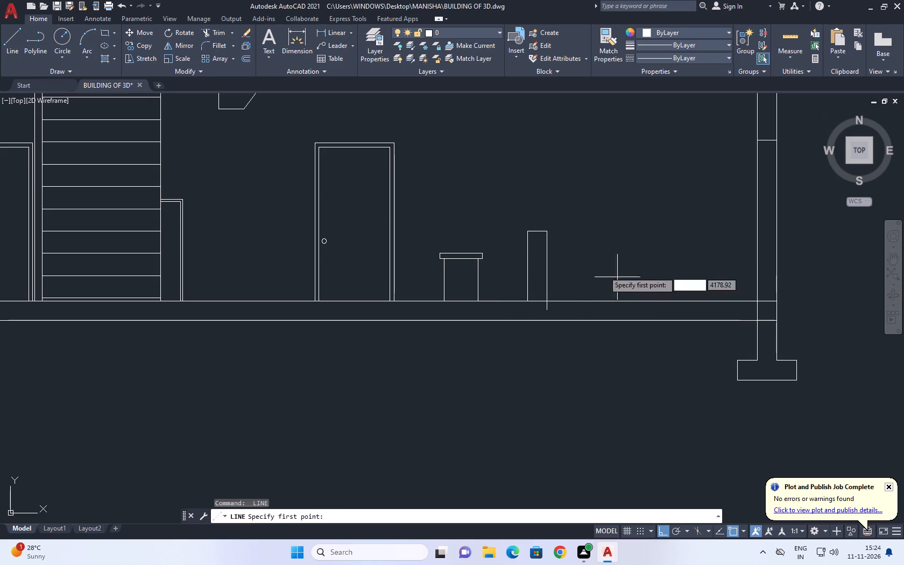
{"action": "key", "text": "Escape"}
Trim the part of the tall narrow box's right side that extends below the ground-floor line.
{"action": "type", "text": "TR"}
{"action": "key", "text": "space"}
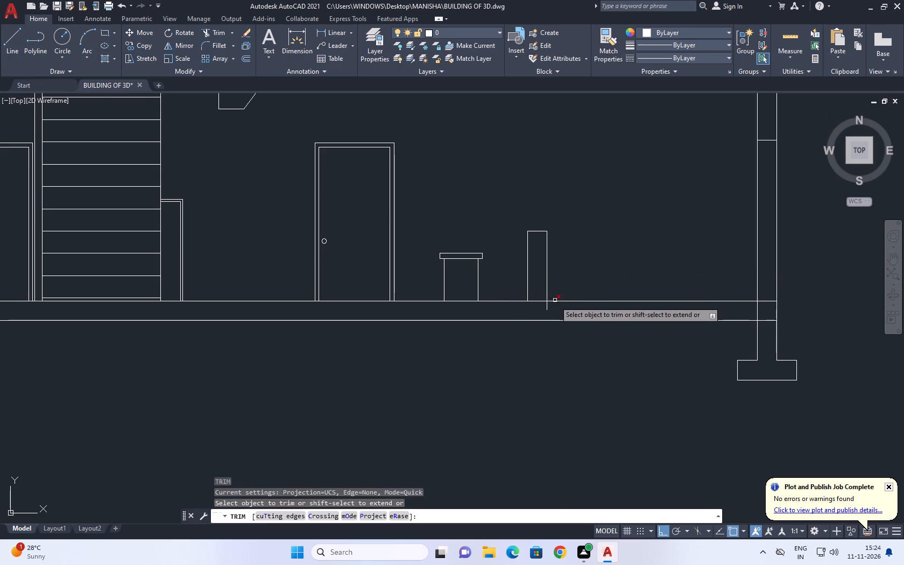
{"action": "scroll", "coordinate": [516, 286], "scroll_direction": "up", "scroll_amount": 3}
{"action": "left_click", "coordinate": [615, 334]}
{"action": "left_click", "coordinate": [593, 335]}
{"action": "scroll", "coordinate": [577, 274], "scroll_direction": "down", "scroll_amount": 2}
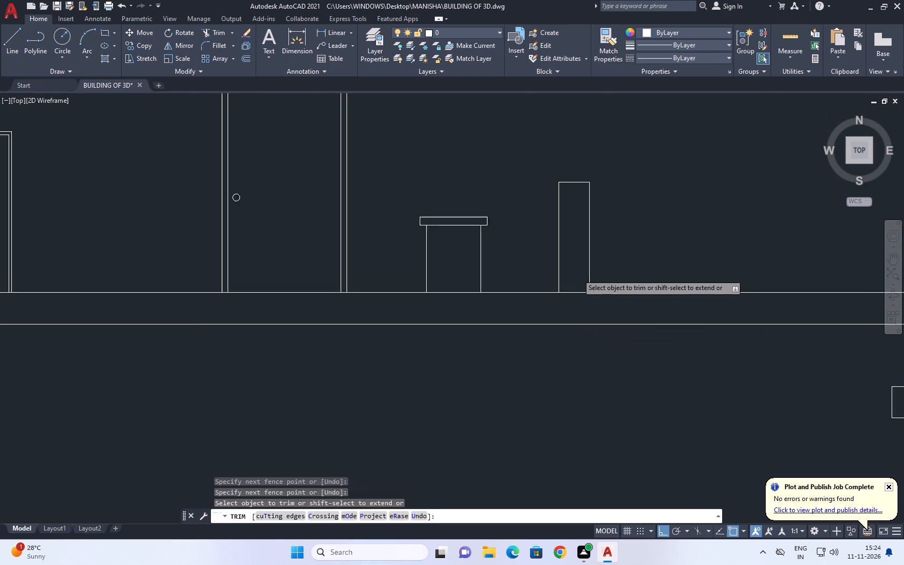
{"action": "scroll", "coordinate": [577, 274], "scroll_direction": "down", "scroll_amount": 1}
{"action": "key", "text": "space"}
{"action": "scroll", "coordinate": [580, 227], "scroll_direction": "up", "scroll_amount": 1}
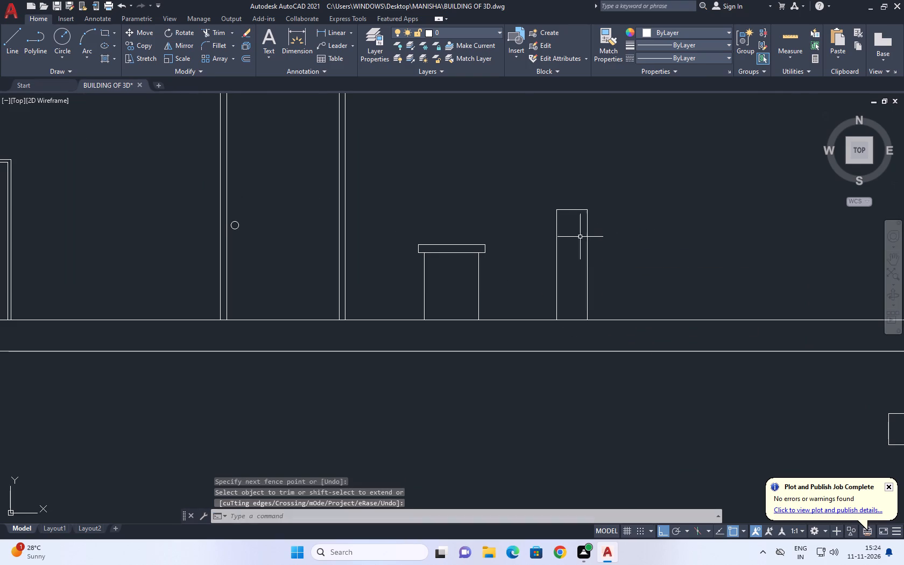
Draw three evenly spaced horizontal lines running right from the tall narrow box's right side, above the ground-floor line.
{"action": "middle_click_drag", "start_coordinate": [573, 238], "coordinate": [555, 239]}
{"action": "middle_click_drag", "start_coordinate": [696, 277], "coordinate": [561, 242]}
{"action": "type", "text": "L"}
{"action": "key", "text": "space"}
{"action": "scroll", "coordinate": [559, 242], "scroll_direction": "up", "scroll_amount": 1}
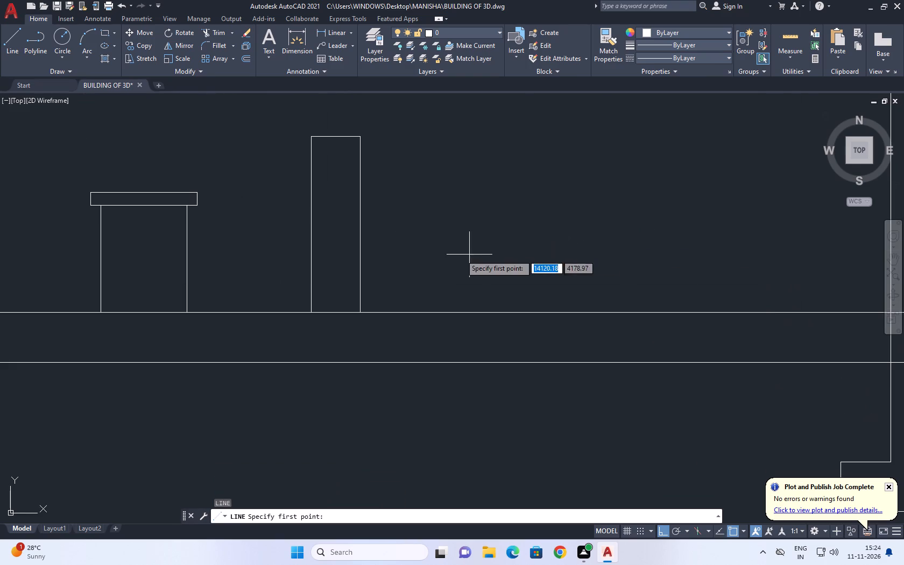
{"action": "middle_click_drag", "start_coordinate": [443, 260], "coordinate": [396, 244]}
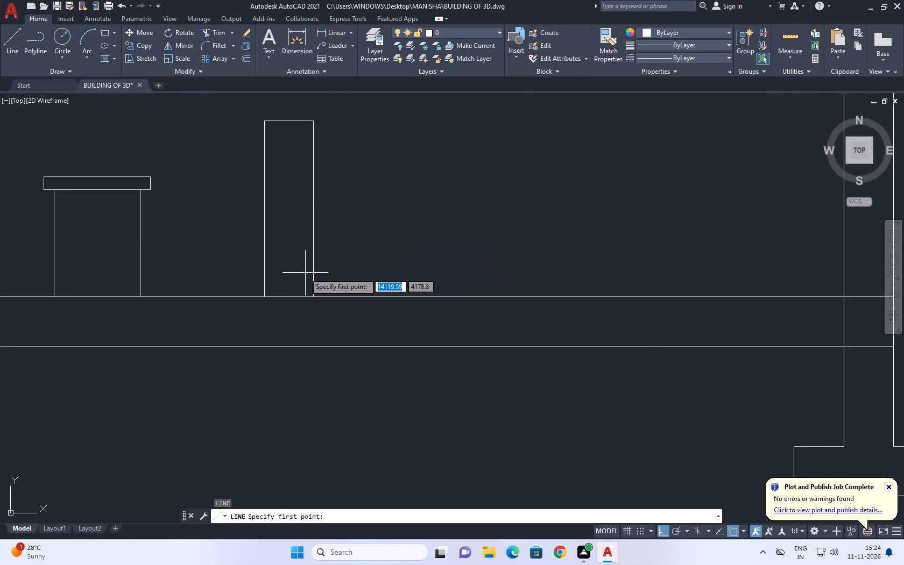
{"action": "left_click_drag", "start_coordinate": [313, 271], "coordinate": [321, 271]}
{"action": "left_click", "coordinate": [683, 257]}
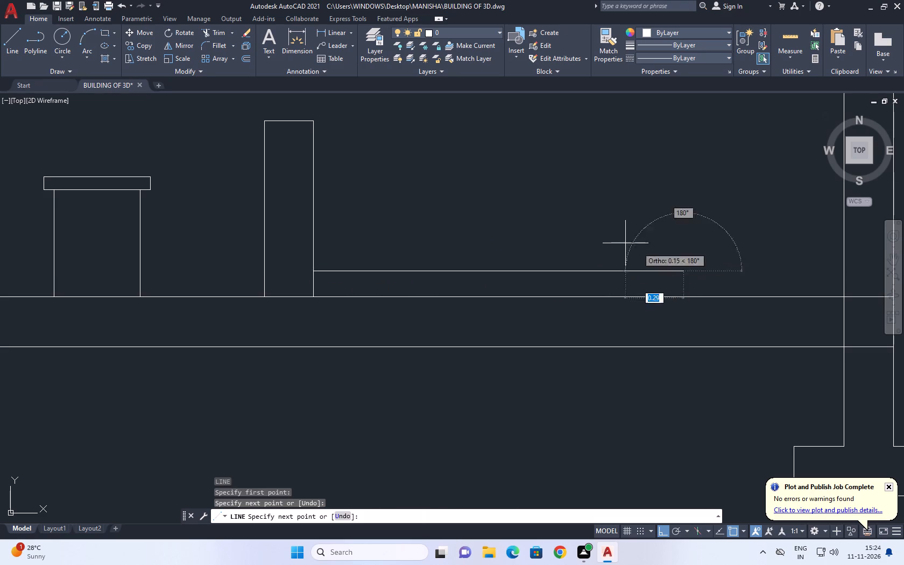
{"action": "key", "text": "space"}
{"action": "key", "text": "space"}
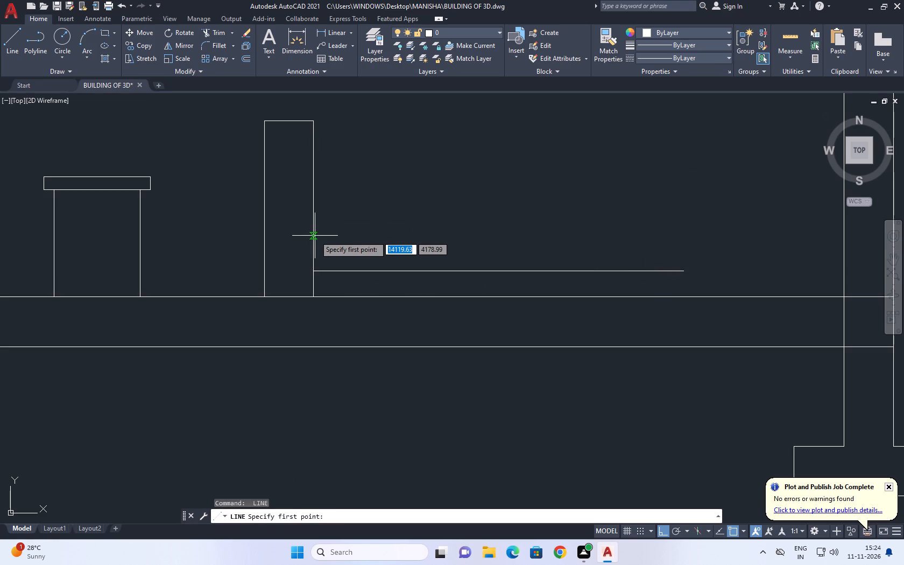
{"action": "left_click_drag", "start_coordinate": [314, 240], "coordinate": [323, 243]}
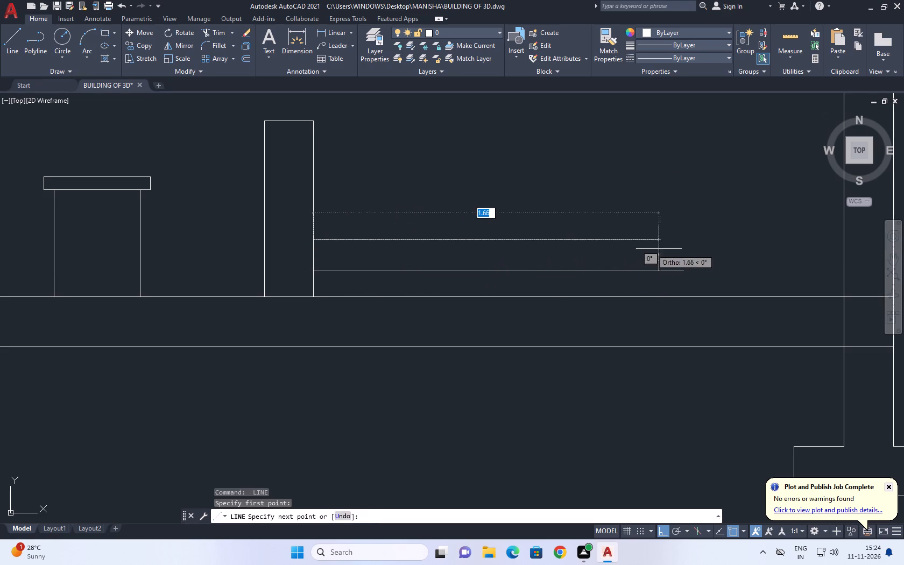
{"action": "left_click", "coordinate": [691, 246]}
{"action": "key", "text": "space"}
{"action": "key", "text": "space"}
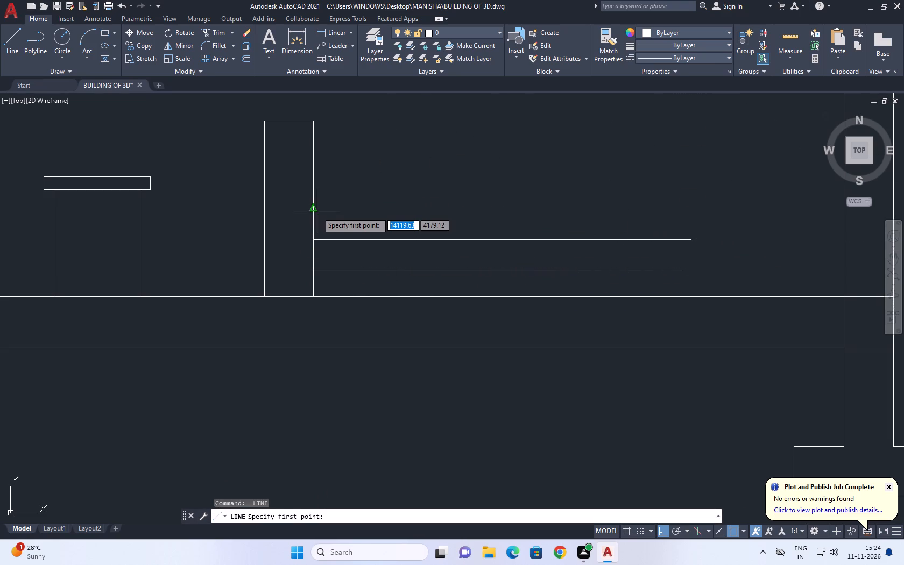
{"action": "left_click", "coordinate": [315, 211]}
{"action": "left_click", "coordinate": [693, 216]}
{"action": "key", "text": "space"}
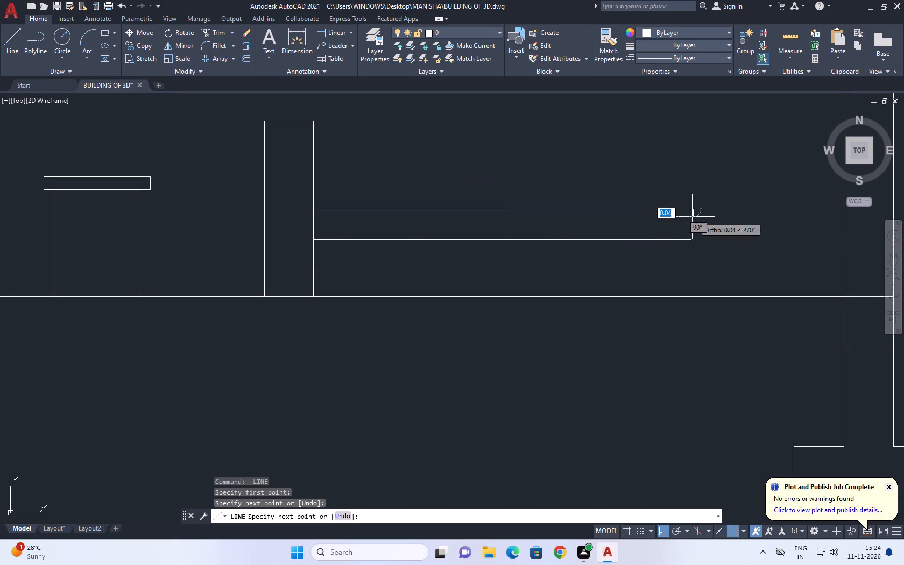
Mirror the tall narrow box about a vertical axis through the midpoint of the lowest horizontal line, keeping the original.
{"action": "middle_click_drag", "start_coordinate": [413, 218], "coordinate": [467, 260]}
{"action": "left_click_drag", "start_coordinate": [305, 133], "coordinate": [308, 140]}
{"action": "left_click", "coordinate": [421, 370]}
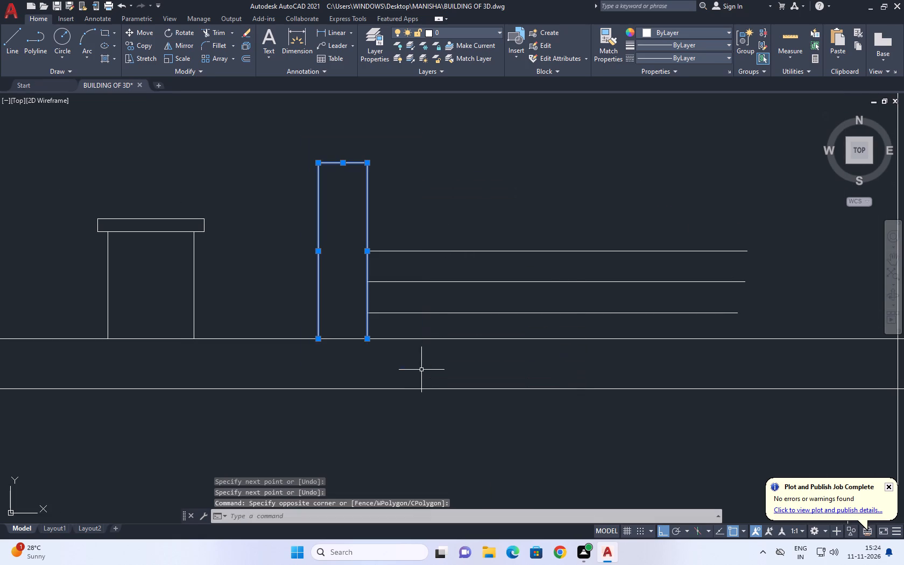
{"action": "type", "text": "MI"}
{"action": "key", "text": "space"}
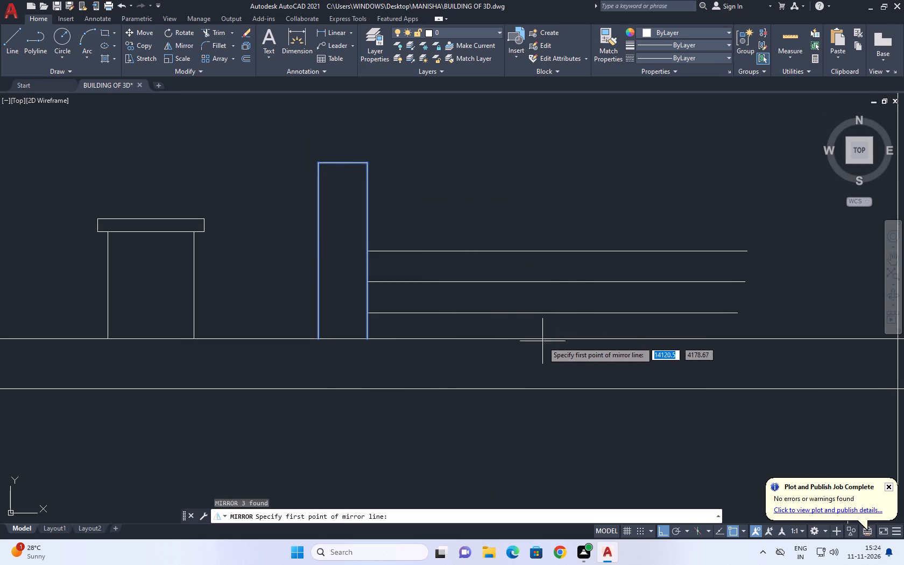
{"action": "left_click", "coordinate": [549, 310]}
{"action": "left_click", "coordinate": [539, 156]}
{"action": "left_click_drag", "start_coordinate": [574, 191], "coordinate": [539, 156]}
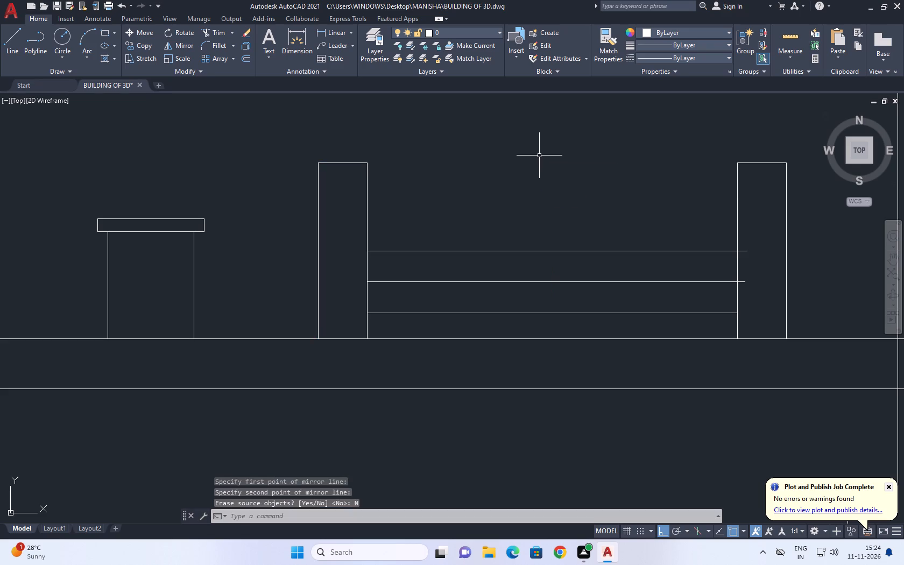
Trim the ends of the upper two horizontal lines that run into the mirrored box.
{"action": "middle_click_drag", "start_coordinate": [633, 243], "coordinate": [531, 211]}
{"action": "type", "text": "TR"}
{"action": "key", "text": "space"}
{"action": "scroll", "coordinate": [665, 241], "scroll_direction": "up", "scroll_amount": 1}
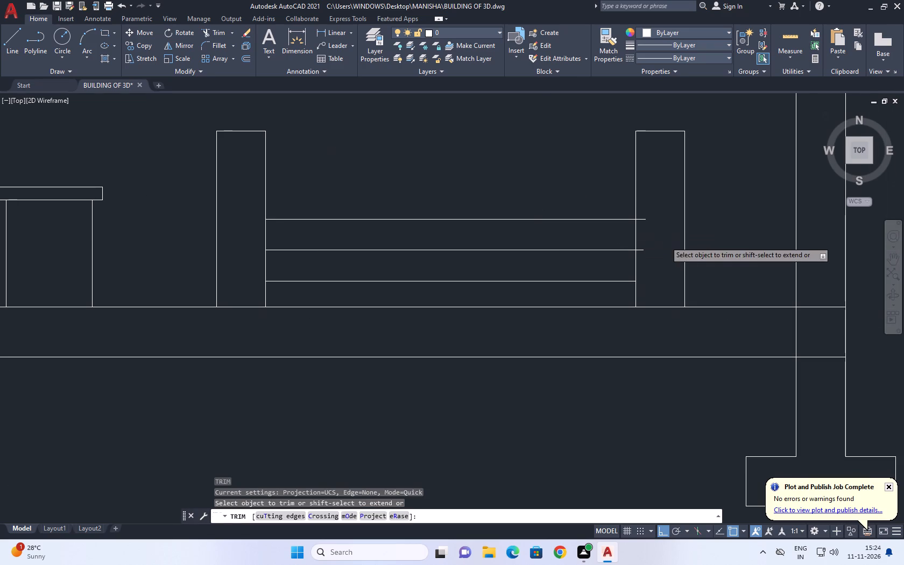
{"action": "scroll", "coordinate": [665, 241], "scroll_direction": "up", "scroll_amount": 1}
{"action": "left_click", "coordinate": [606, 158]}
{"action": "left_click", "coordinate": [595, 288]}
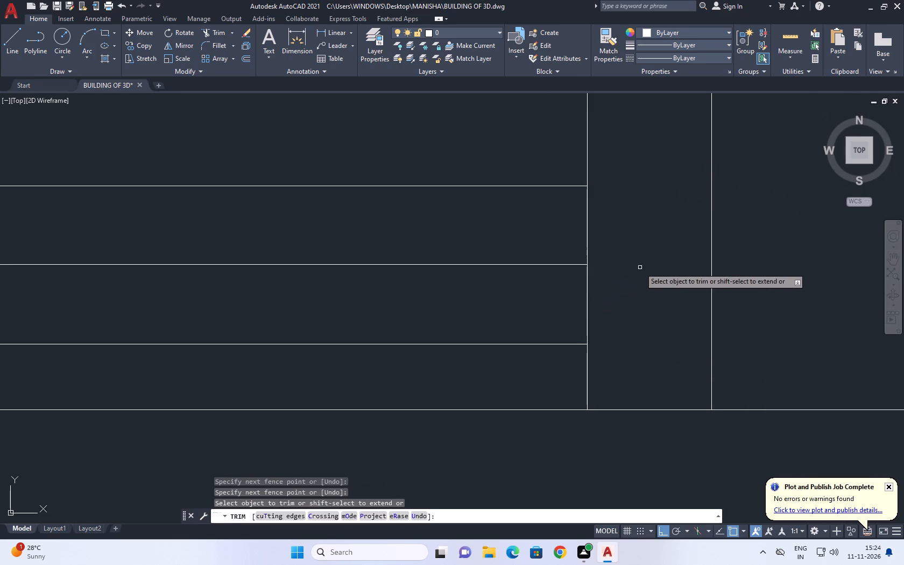
{"action": "key", "text": "space"}
Move the mirrored box's outer side line inward by about 0.09 to narrow the box.
{"action": "scroll", "coordinate": [660, 251], "scroll_direction": "down", "scroll_amount": 3}
{"action": "left_click_drag", "start_coordinate": [702, 239], "coordinate": [693, 236]}
{"action": "left_click", "coordinate": [649, 235]}
{"action": "middle_click_drag", "start_coordinate": [668, 254], "coordinate": [662, 272]}
{"action": "key", "text": "m"}
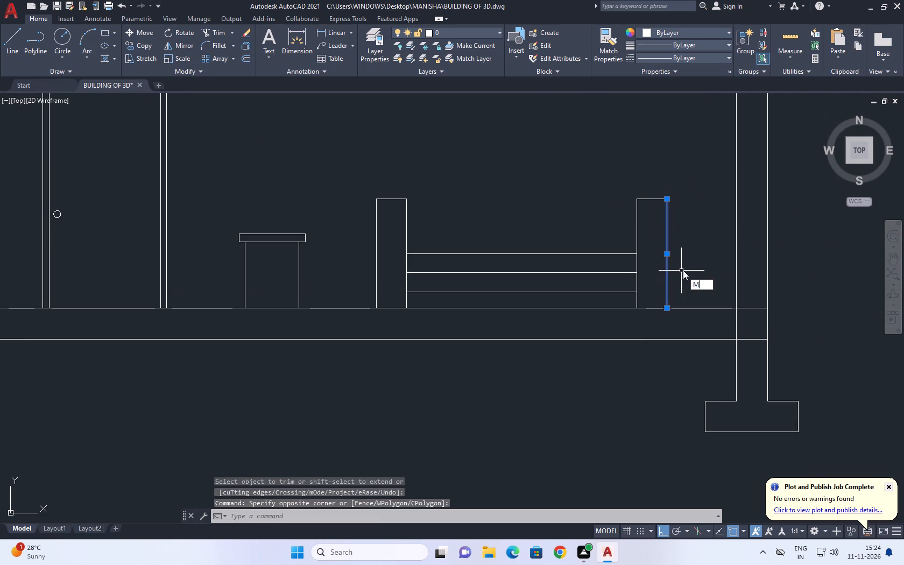
{"action": "scroll", "coordinate": [683, 270], "scroll_direction": "up", "scroll_amount": 1}
{"action": "key", "text": "space"}
{"action": "left_click", "coordinate": [716, 240]}
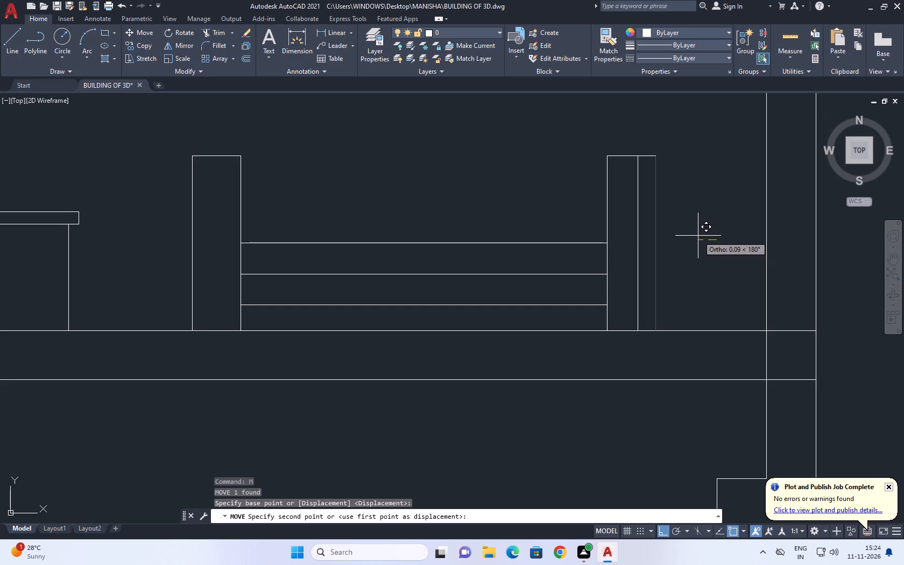
{"action": "left_click", "coordinate": [698, 236]}
Trim the mirrored box's top edge where it overhangs the moved side line.
{"action": "type", "text": "TR"}
{"action": "scroll", "coordinate": [661, 207], "scroll_direction": "up", "scroll_amount": 1}
{"action": "key", "text": "space"}
{"action": "left_click", "coordinate": [639, 123]}
{"action": "left_click_drag", "start_coordinate": [642, 163], "coordinate": [646, 180]}
{"action": "scroll", "coordinate": [652, 171], "scroll_direction": "down", "scroll_amount": 3}
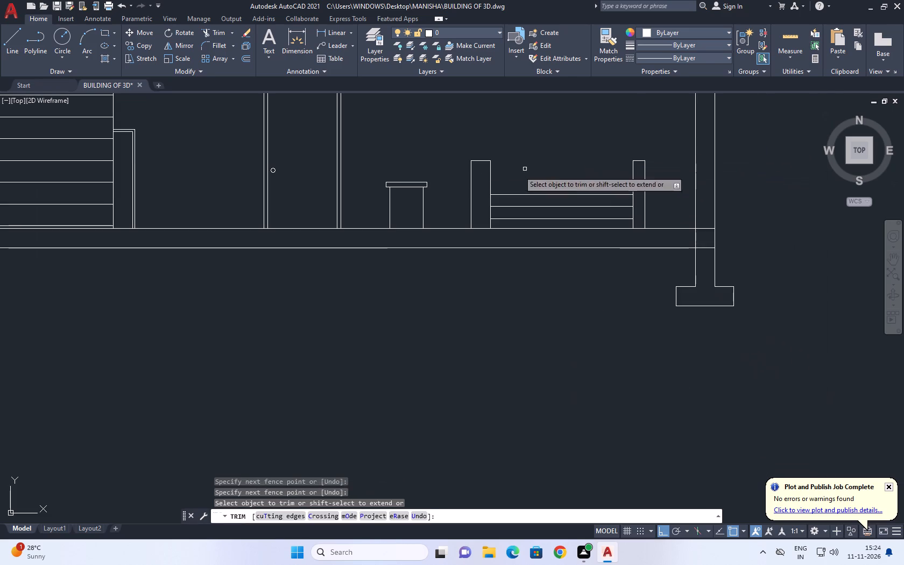
{"action": "key", "text": "space"}
Move the original tall box's outer side line inward by about 0.10 so it is about as narrow as its mirrored counterpart.
{"action": "scroll", "coordinate": [462, 188], "scroll_direction": "up", "scroll_amount": 2}
{"action": "left_click_drag", "start_coordinate": [486, 175], "coordinate": [486, 170]}
{"action": "left_click_drag", "start_coordinate": [432, 170], "coordinate": [413, 170]}
{"action": "middle_click_drag", "start_coordinate": [487, 175], "coordinate": [508, 237]}
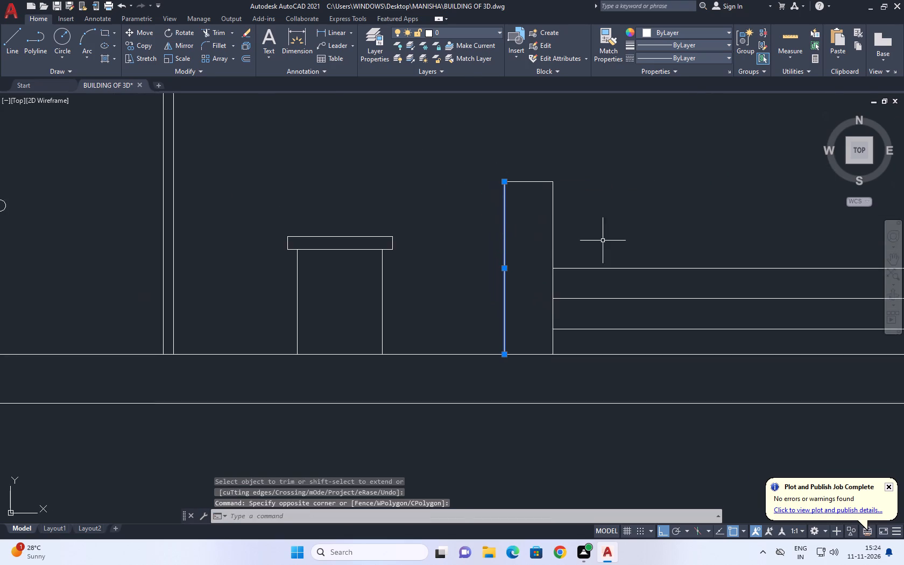
{"action": "middle_click_drag", "start_coordinate": [602, 241], "coordinate": [488, 246]}
{"action": "key", "text": "m"}
{"action": "key", "text": "space"}
{"action": "left_click", "coordinate": [481, 217]}
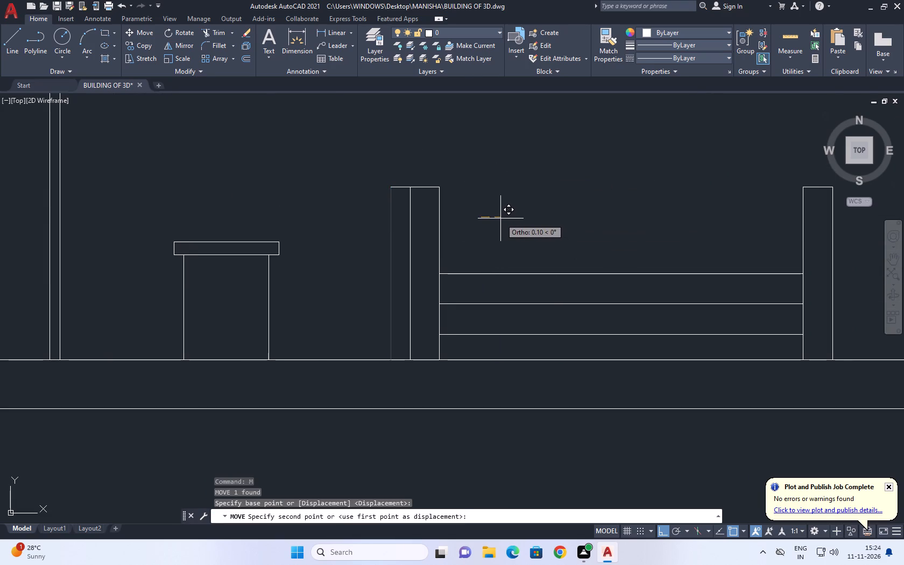
{"action": "left_click", "coordinate": [500, 218]}
Trim the original box's top edge where it overhangs the moved side line.
{"action": "key", "text": "t"}
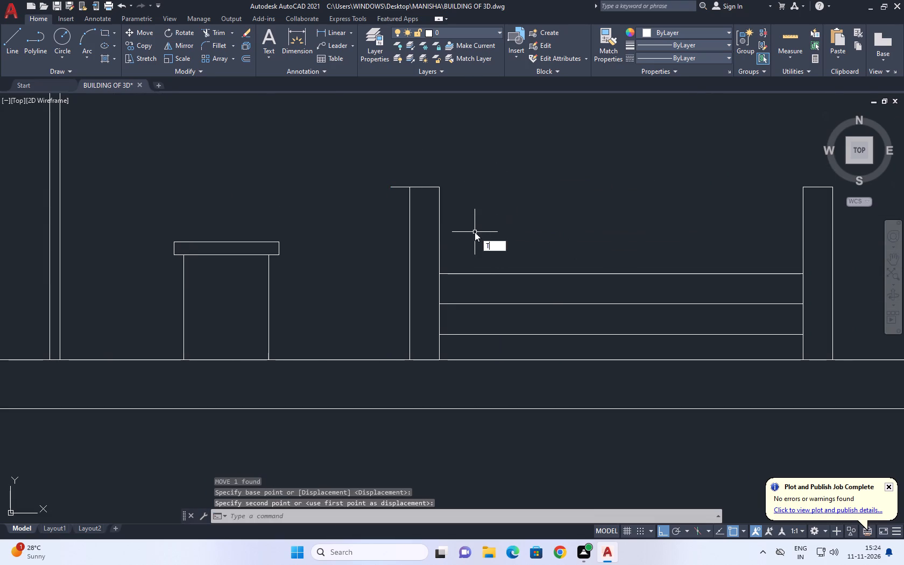
{"action": "key", "text": "r"}
{"action": "key", "text": "space"}
{"action": "left_click", "coordinate": [397, 182]}
{"action": "left_click_drag", "start_coordinate": [395, 203], "coordinate": [393, 211]}
{"action": "key", "text": "space"}
Draw a vertical centre line upward from the midpoint of the uppermost horizontal line, rising above the two end boxes.
{"action": "scroll", "coordinate": [477, 199], "scroll_direction": "down", "scroll_amount": 1}
{"action": "middle_click_drag", "start_coordinate": [563, 174], "coordinate": [498, 227]}
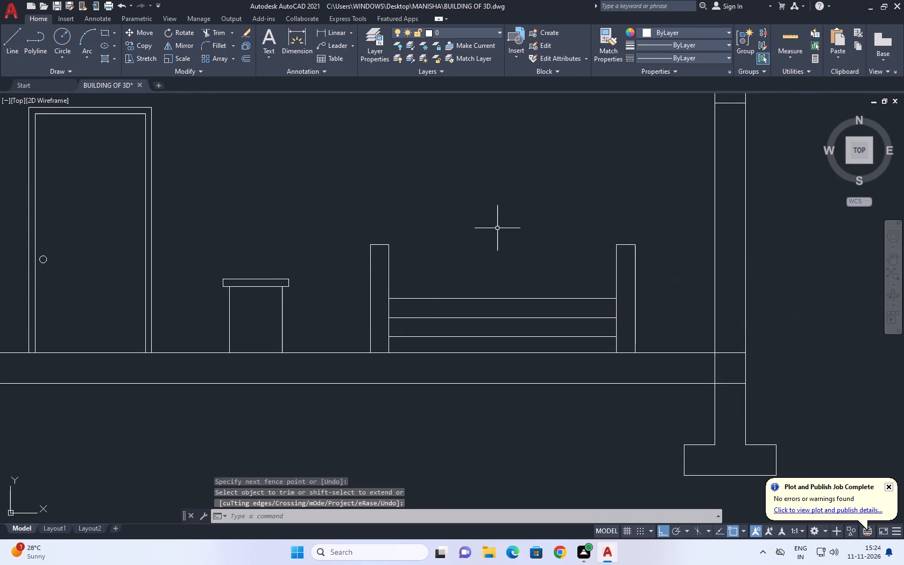
{"action": "type", "text": "L"}
{"action": "key", "text": "space"}
{"action": "middle_click_drag", "start_coordinate": [449, 206], "coordinate": [454, 230]}
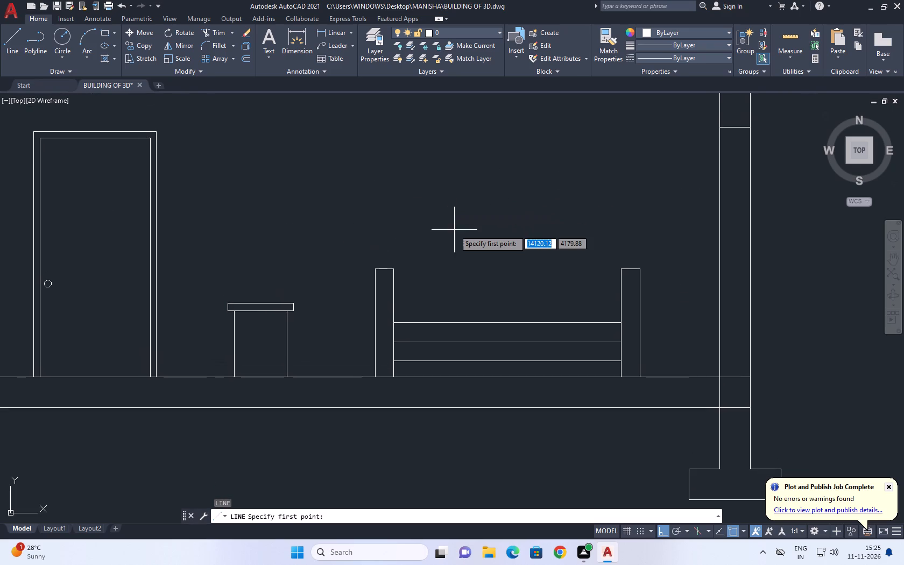
{"action": "left_click", "coordinate": [507, 321]}
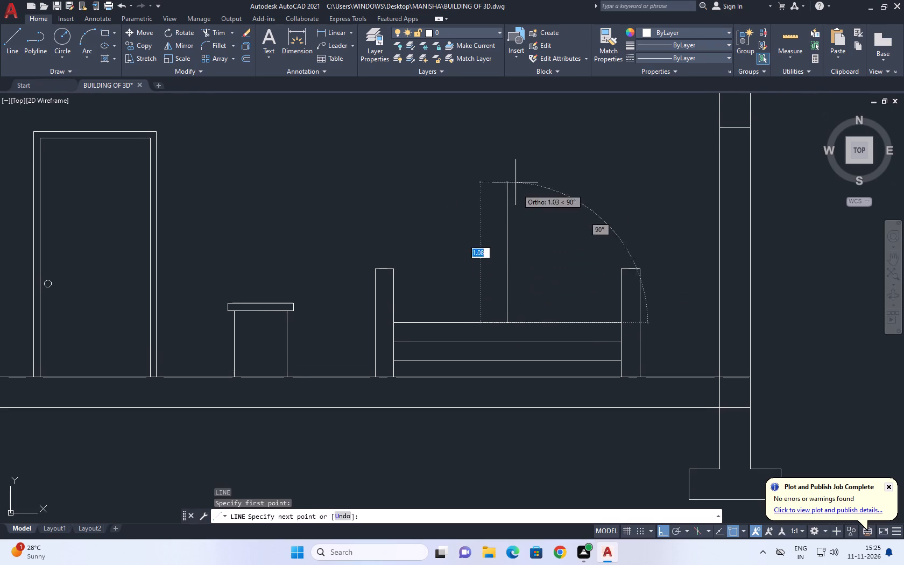
{"action": "left_click", "coordinate": [507, 224]}
{"action": "key", "text": "space"}
Draw the backrest's left half: a top line leftward from the centre line and a vertical up from the left box's inner top corner.
{"action": "key", "text": "space"}
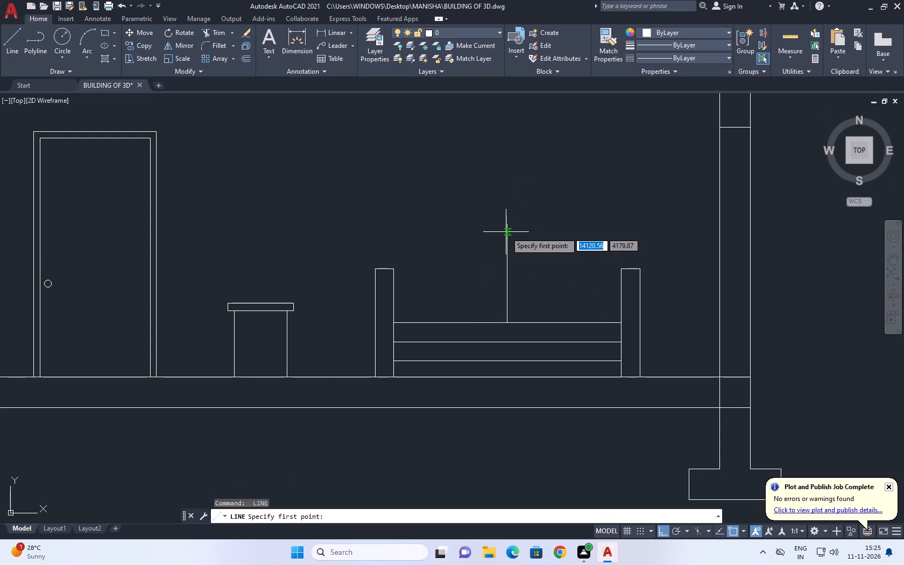
{"action": "left_click", "coordinate": [509, 227]}
{"action": "left_click_drag", "start_coordinate": [396, 233], "coordinate": [391, 226]}
{"action": "key", "text": "space"}
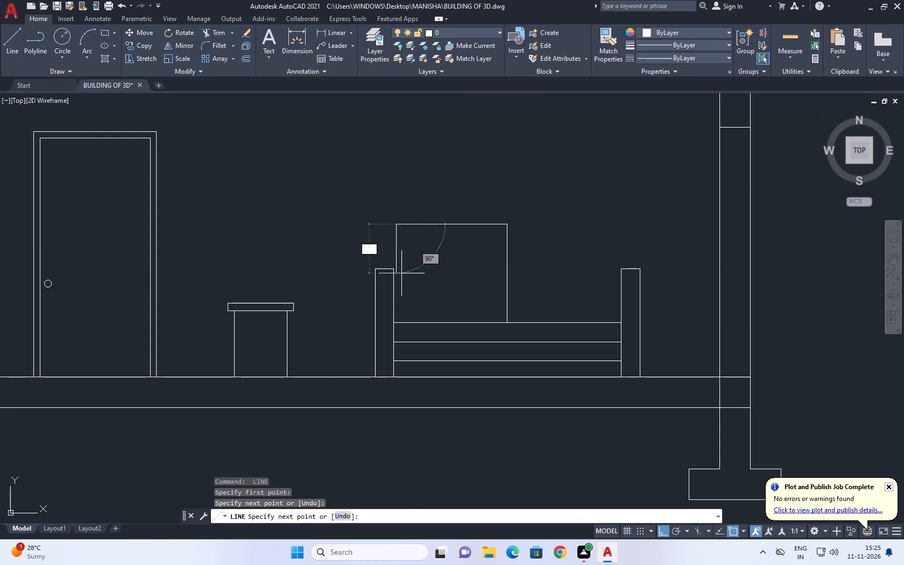
{"action": "key", "text": "space"}
{"action": "left_click_drag", "start_coordinate": [396, 269], "coordinate": [403, 243]}
{"action": "left_click", "coordinate": [407, 186]}
{"action": "key", "text": "space"}
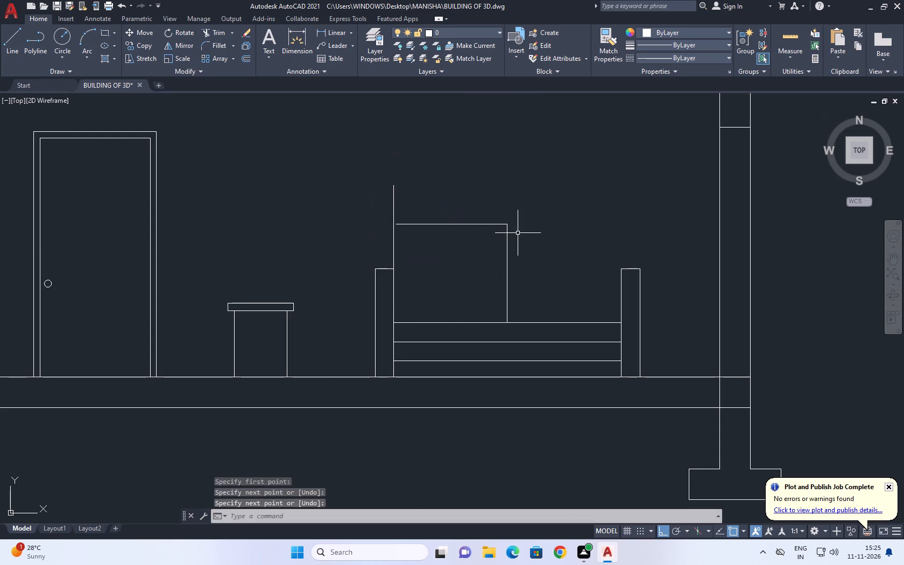
Draw the backrest's right half: a top line rightward from the centre line and a vertical up from the right box's inner top corner.
{"action": "key", "text": "space"}
{"action": "left_click", "coordinate": [503, 226]}
{"action": "left_click", "coordinate": [675, 226]}
{"action": "key", "text": "space"}
{"action": "key", "text": "space"}
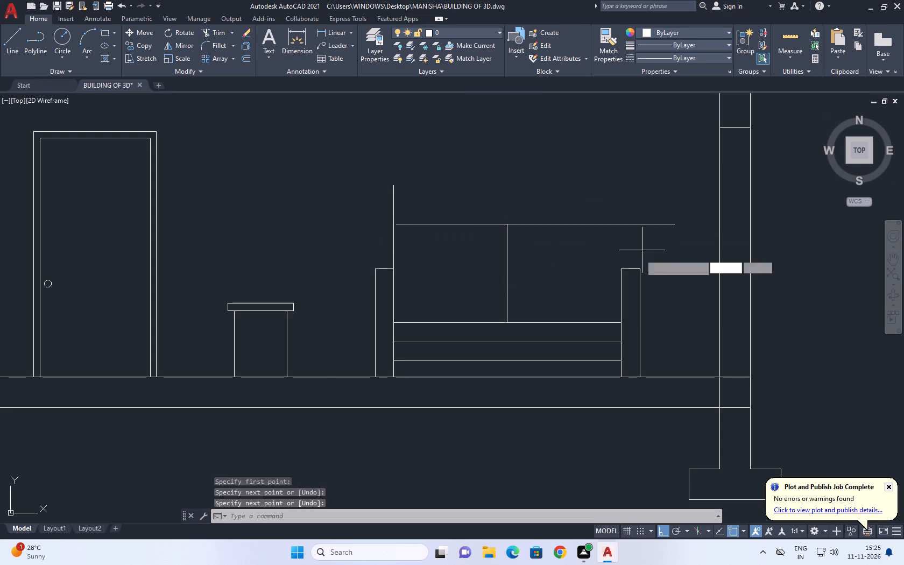
{"action": "left_click_drag", "start_coordinate": [620, 270], "coordinate": [620, 240]}
{"action": "left_click", "coordinate": [618, 194]}
{"action": "key", "text": "space"}
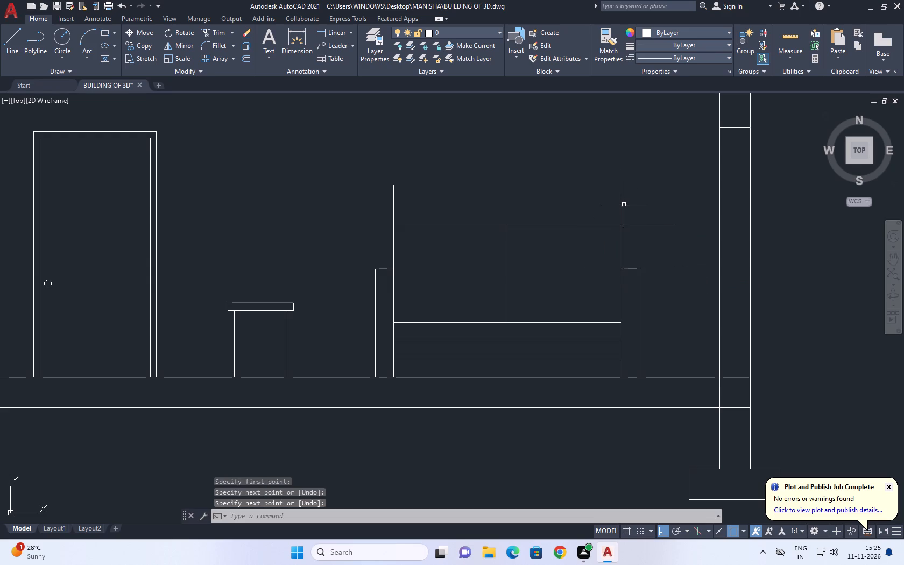
Join the backrest's top lines and side lines into sharp upper corners with zero-radius fillets on both sides.
{"action": "type", "text": "F"}
{"action": "key", "text": "space"}
{"action": "left_click", "coordinate": [395, 223]}
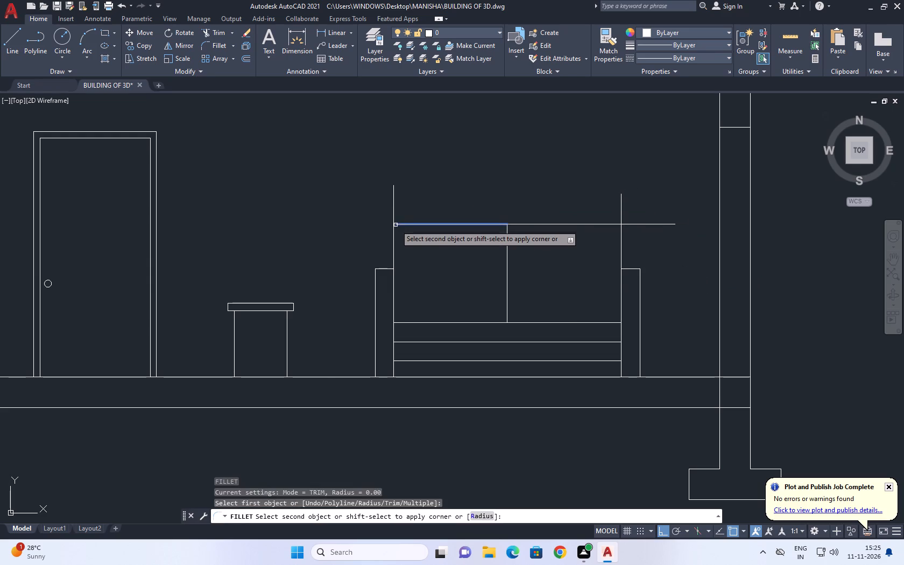
{"action": "left_click", "coordinate": [394, 226]}
{"action": "key", "text": "space"}
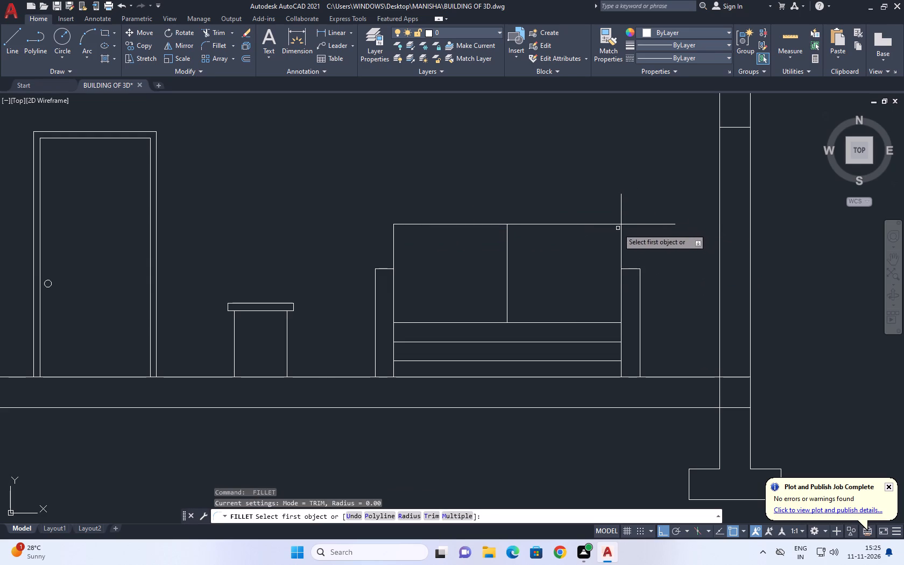
{"action": "left_click", "coordinate": [616, 224]}
{"action": "left_click", "coordinate": [620, 235]}
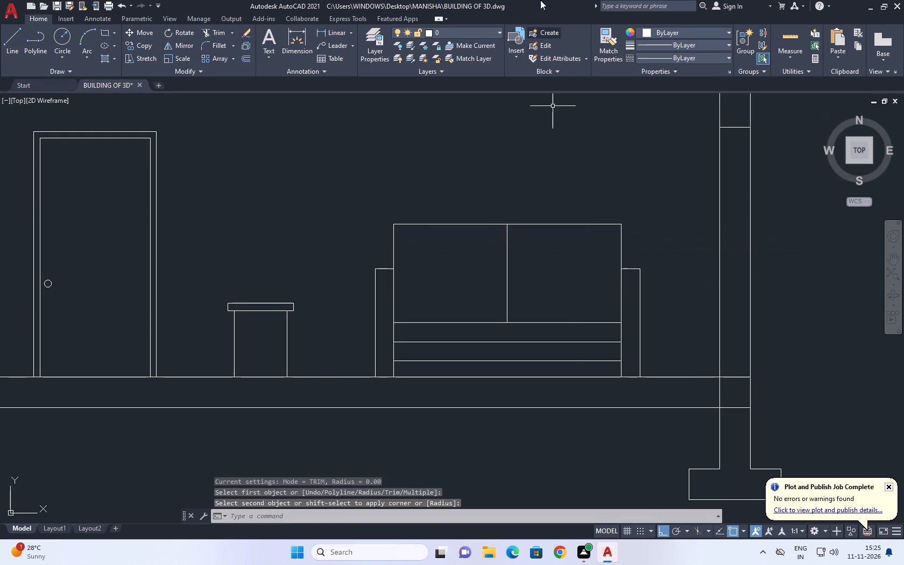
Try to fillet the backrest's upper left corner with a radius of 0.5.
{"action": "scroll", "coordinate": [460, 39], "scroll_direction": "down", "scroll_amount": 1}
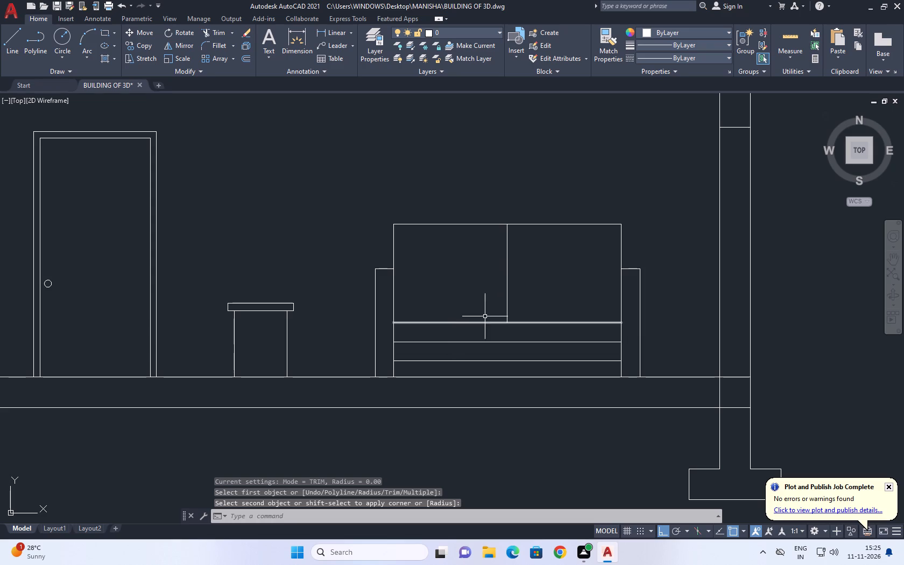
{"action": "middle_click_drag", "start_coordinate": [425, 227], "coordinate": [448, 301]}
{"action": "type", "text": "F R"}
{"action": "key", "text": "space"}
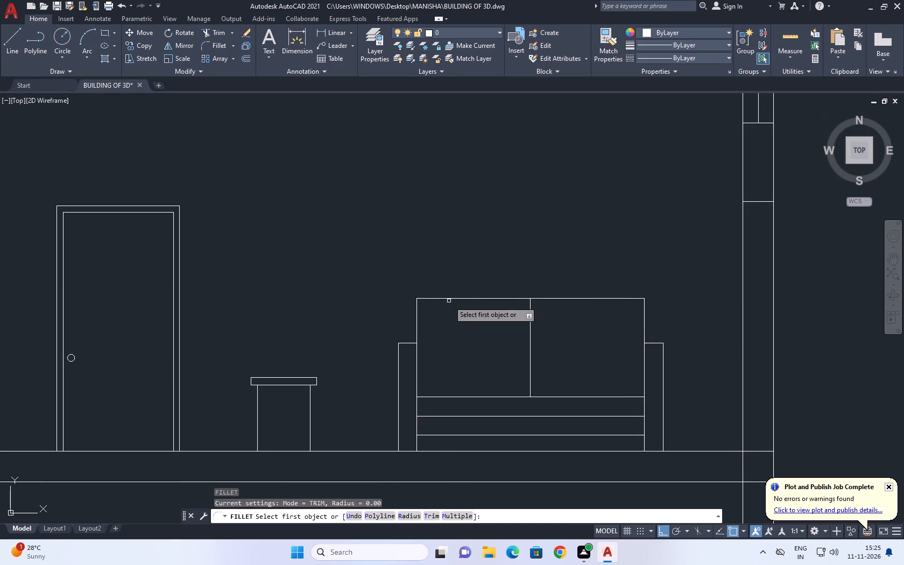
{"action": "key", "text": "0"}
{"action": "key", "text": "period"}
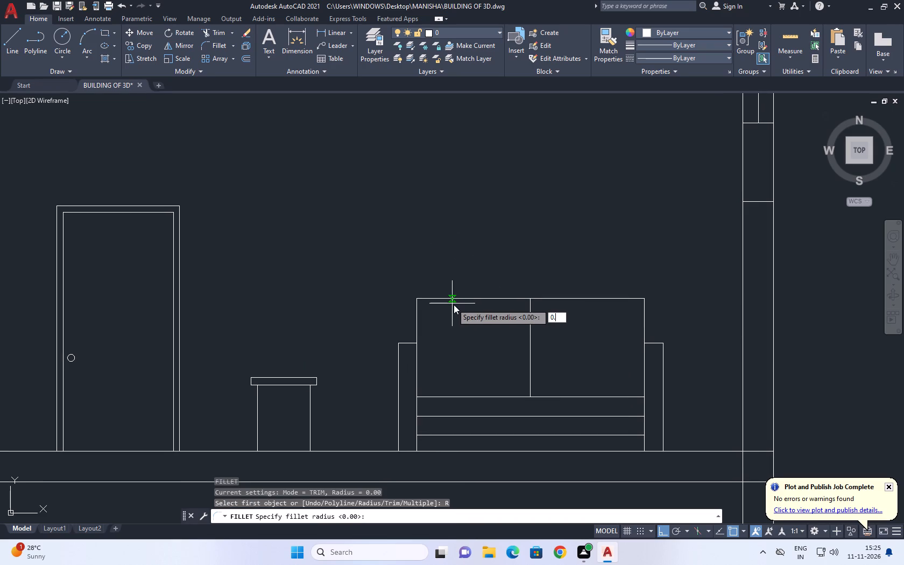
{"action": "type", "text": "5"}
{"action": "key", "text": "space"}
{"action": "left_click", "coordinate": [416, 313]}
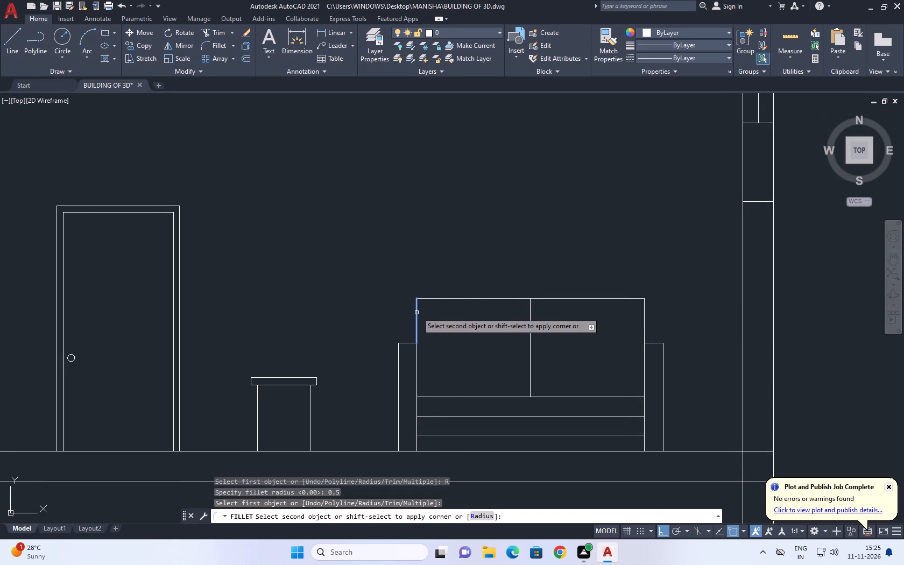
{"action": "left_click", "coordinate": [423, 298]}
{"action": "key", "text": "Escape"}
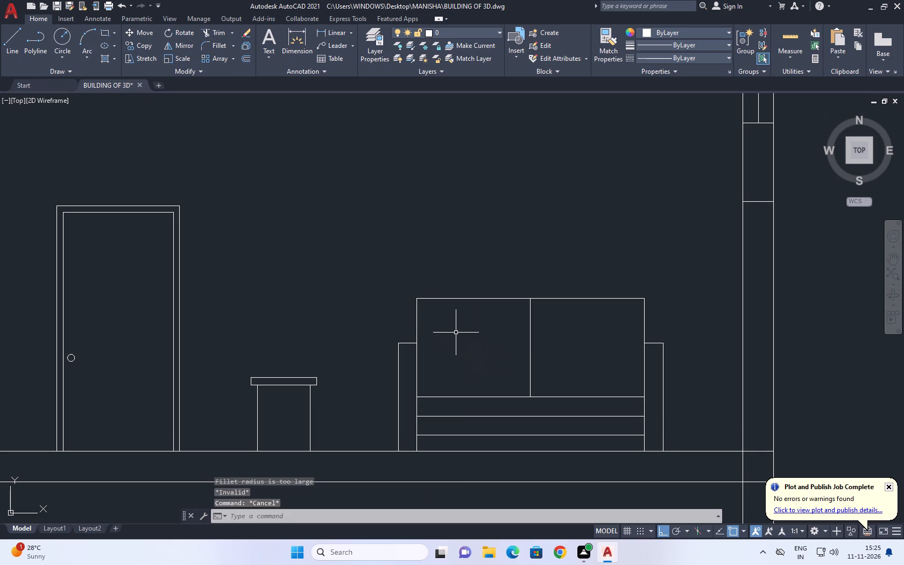
Fillet the sofa backrest's upper left and upper right corners with a radius of 0.05.
{"action": "type", "text": "F"}
{"action": "key", "text": "space"}
{"action": "type", "text": "R"}
{"action": "key", "text": "space"}
{"action": "key", "text": "o"}
{"action": "key", "text": "BackSpace"}
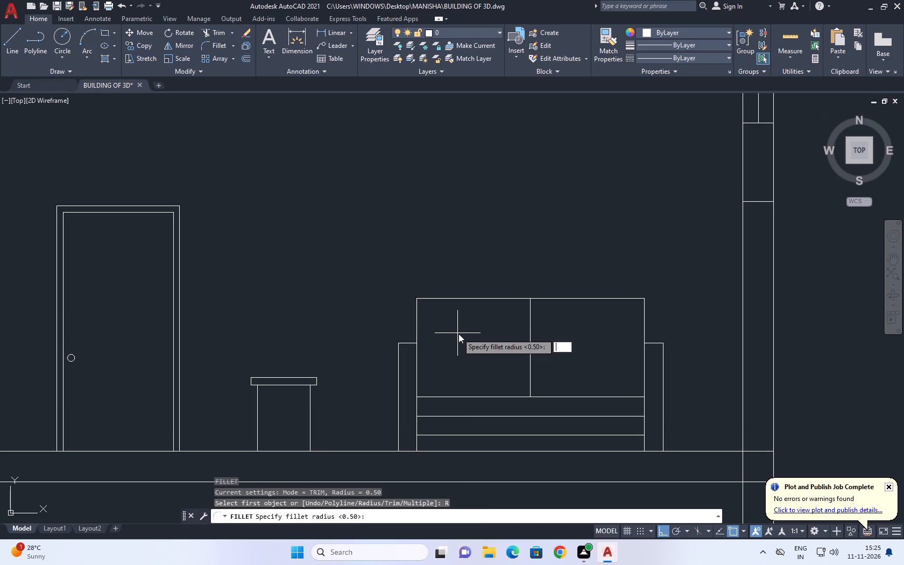
{"action": "key", "text": "0"}
{"action": "type", "text": ".0"}
{"action": "key", "text": "5"}
{"action": "key", "text": "space"}
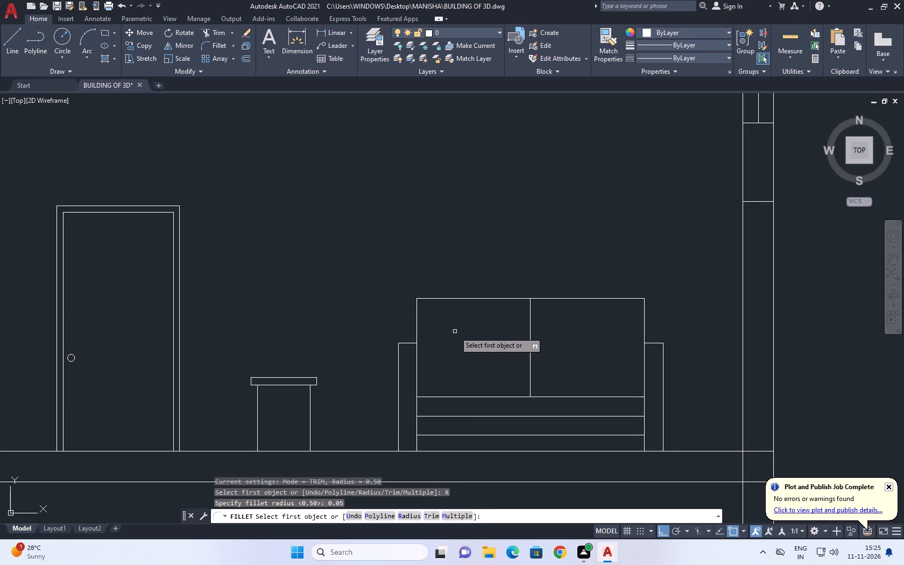
{"action": "left_click", "coordinate": [416, 315]}
{"action": "left_click", "coordinate": [432, 298]}
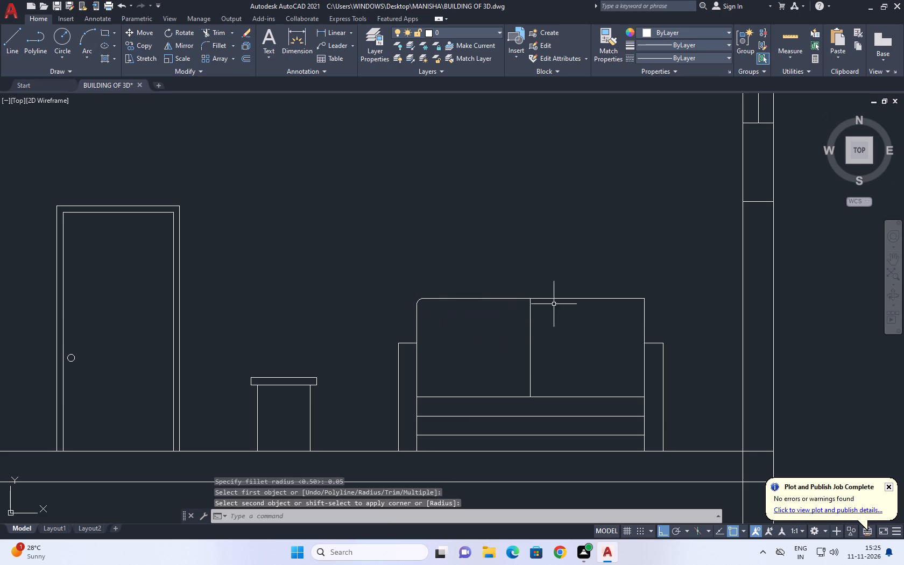
{"action": "key", "text": "space"}
{"action": "left_click", "coordinate": [587, 295]}
{"action": "left_click", "coordinate": [599, 299]}
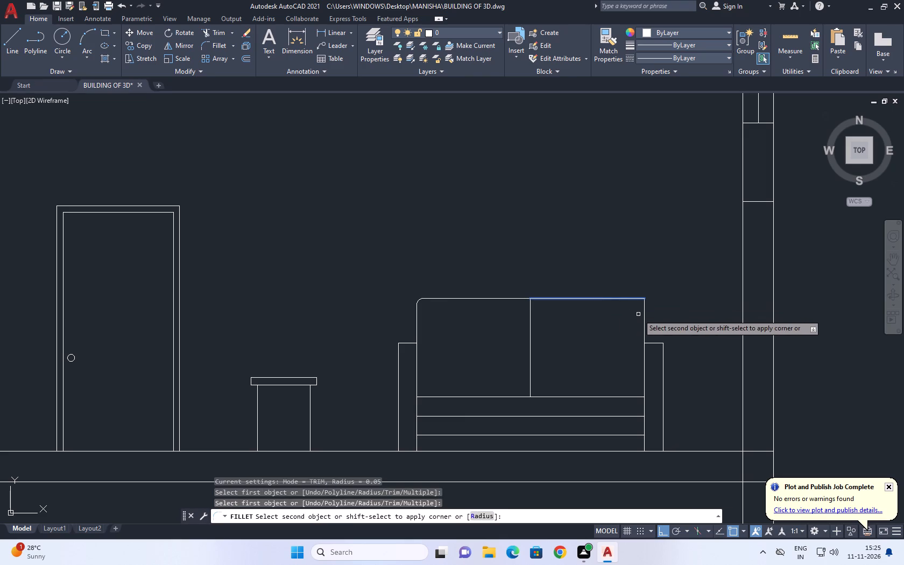
{"action": "left_click", "coordinate": [644, 315]}
Trim the right wall's inner line where it passes through the ground floor slab.
{"action": "scroll", "coordinate": [575, 270], "scroll_direction": "down", "scroll_amount": 4}
{"action": "middle_click_drag", "start_coordinate": [641, 258], "coordinate": [638, 309]}
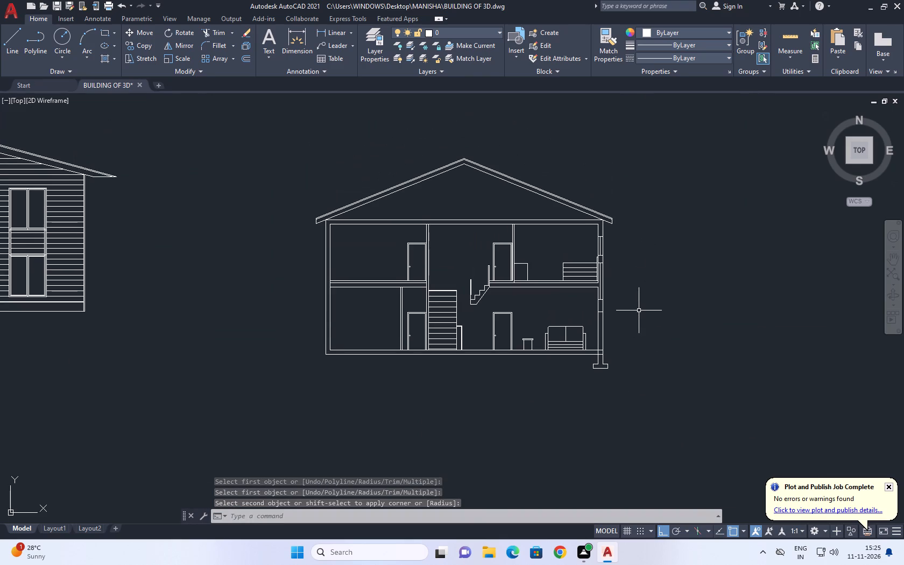
{"action": "scroll", "coordinate": [515, 372], "scroll_direction": "down", "scroll_amount": 1}
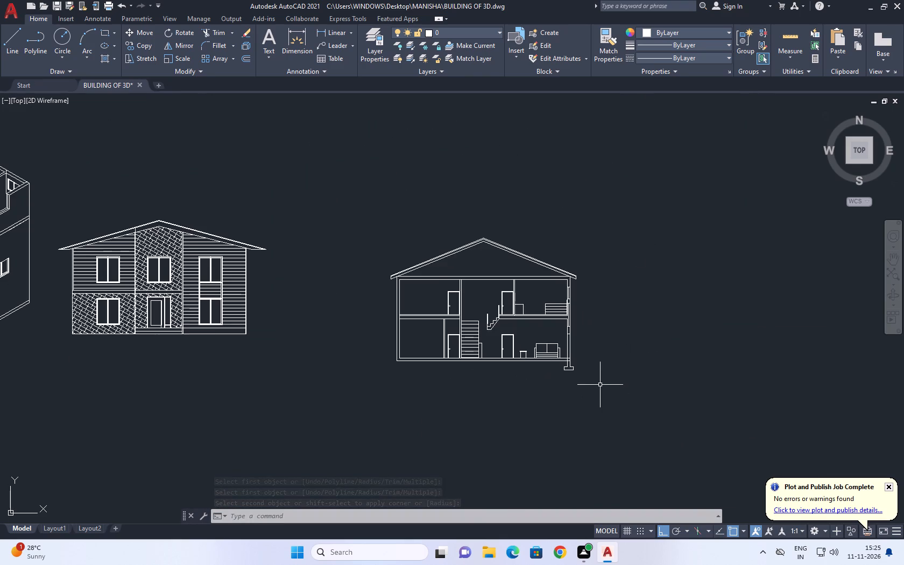
{"action": "middle_click_drag", "start_coordinate": [587, 378], "coordinate": [545, 359]}
{"action": "middle_click_drag", "start_coordinate": [389, 358], "coordinate": [401, 359]}
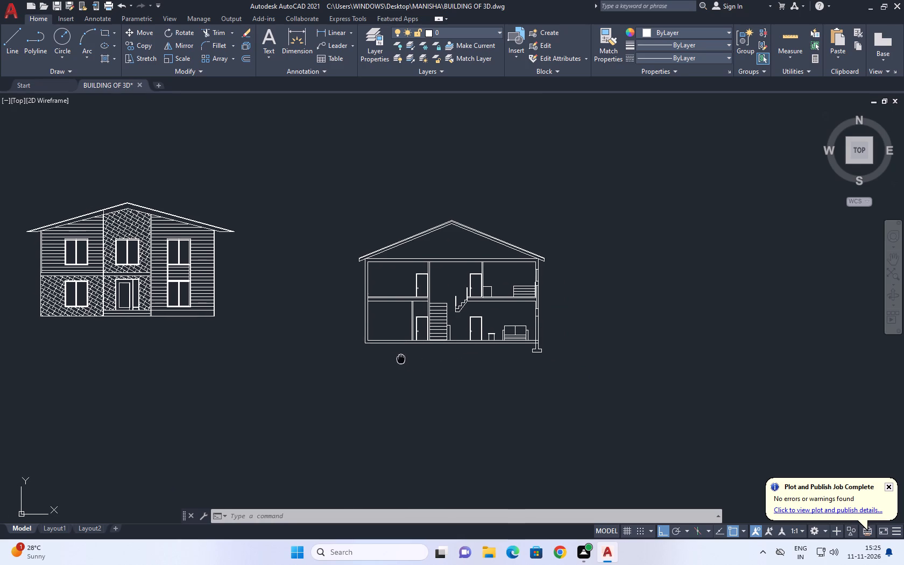
{"action": "middle_click_drag", "start_coordinate": [401, 359], "coordinate": [447, 364]}
{"action": "scroll", "coordinate": [605, 348], "scroll_direction": "up", "scroll_amount": 2}
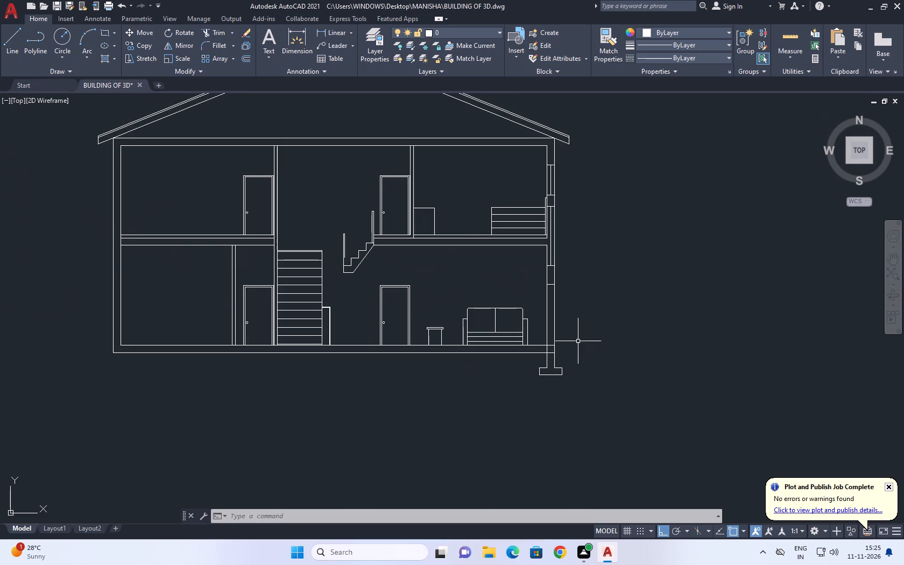
{"action": "middle_click_drag", "start_coordinate": [553, 350], "coordinate": [567, 366]}
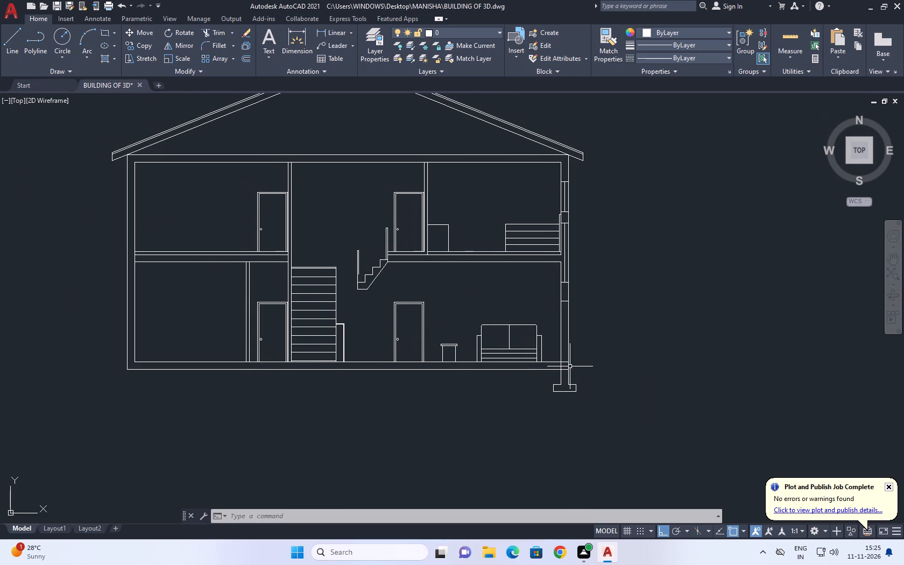
{"action": "left_click", "coordinate": [218, 34]}
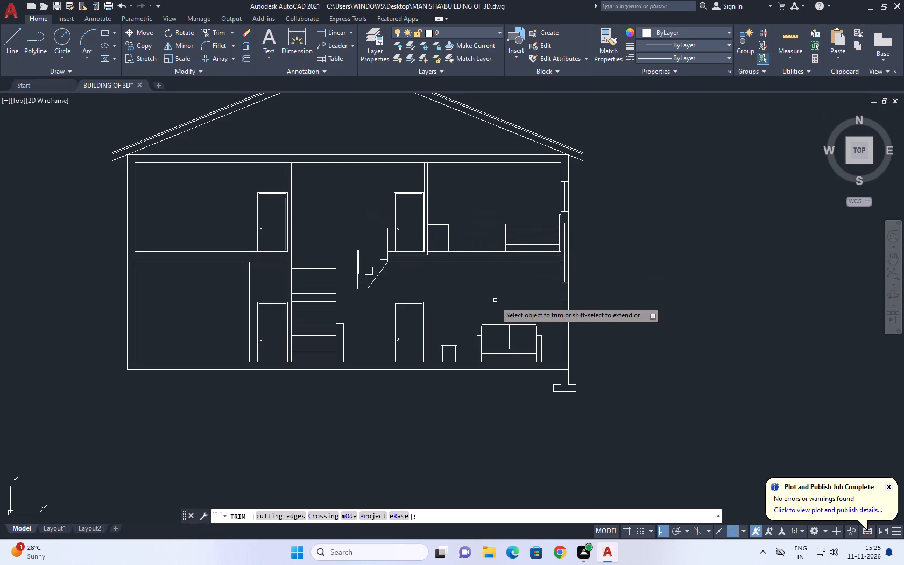
{"action": "scroll", "coordinate": [557, 368], "scroll_direction": "up", "scroll_amount": 3}
{"action": "left_click", "coordinate": [564, 363]}
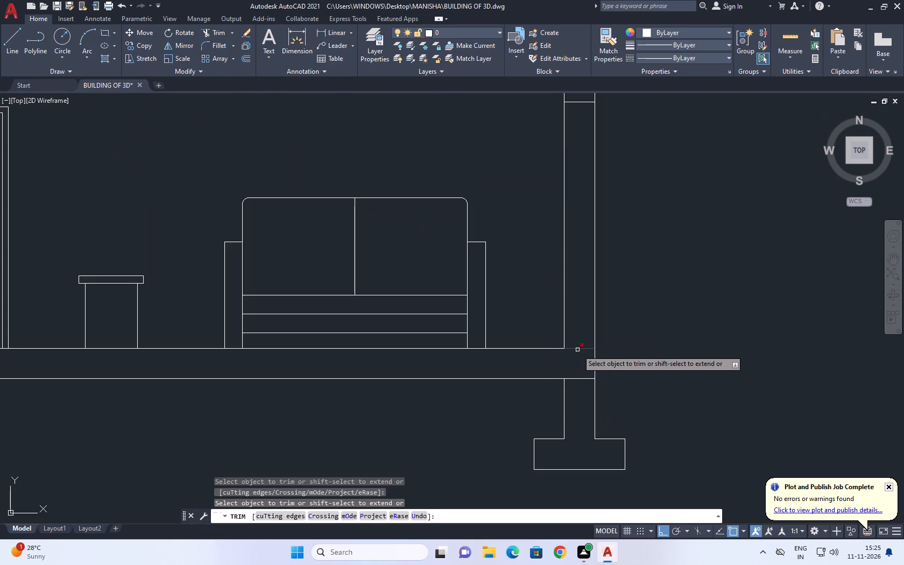
{"action": "middle_click_drag", "start_coordinate": [646, 324], "coordinate": [644, 334]}
{"action": "scroll", "coordinate": [641, 337], "scroll_direction": "down", "scroll_amount": 3}
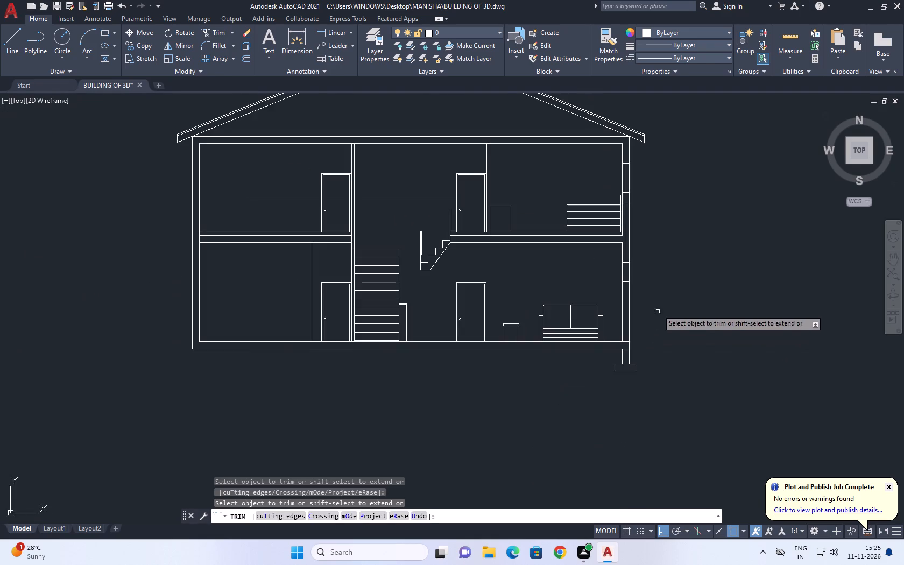
{"action": "middle_click_drag", "start_coordinate": [658, 303], "coordinate": [653, 335]}
{"action": "key", "text": "Escape"}
Delete the short piece of the ground floor's top line that spans the right wall's thickness.
{"action": "middle_click_drag", "start_coordinate": [639, 364], "coordinate": [596, 268]}
{"action": "scroll", "coordinate": [575, 279], "scroll_direction": "up", "scroll_amount": 2}
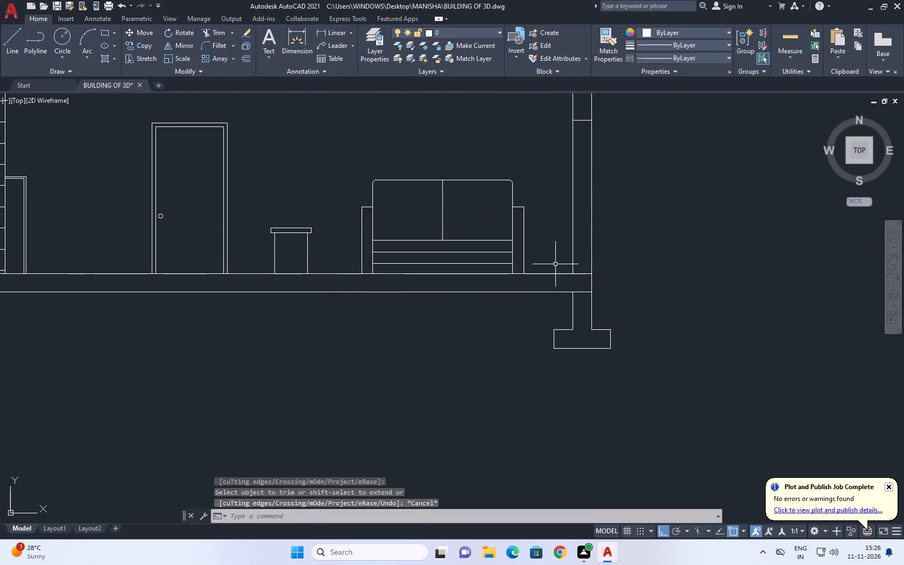
{"action": "left_click_drag", "start_coordinate": [554, 262], "coordinate": [559, 271]}
{"action": "left_click", "coordinate": [633, 382]}
{"action": "scroll", "coordinate": [546, 278], "scroll_direction": "up", "scroll_amount": 1}
{"action": "key", "text": "Escape"}
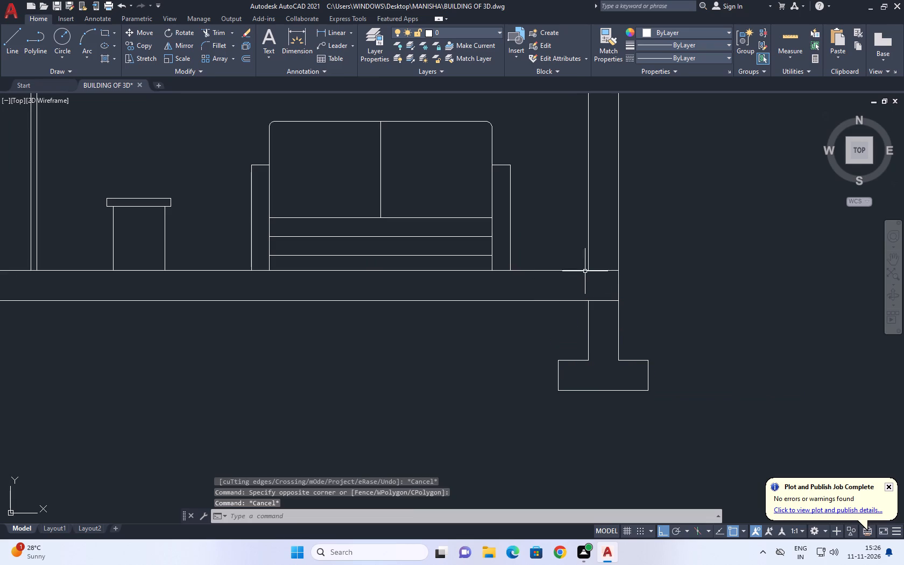
{"action": "left_click", "coordinate": [602, 270]}
{"action": "left_click", "coordinate": [601, 277]}
{"action": "left_click", "coordinate": [599, 280]}
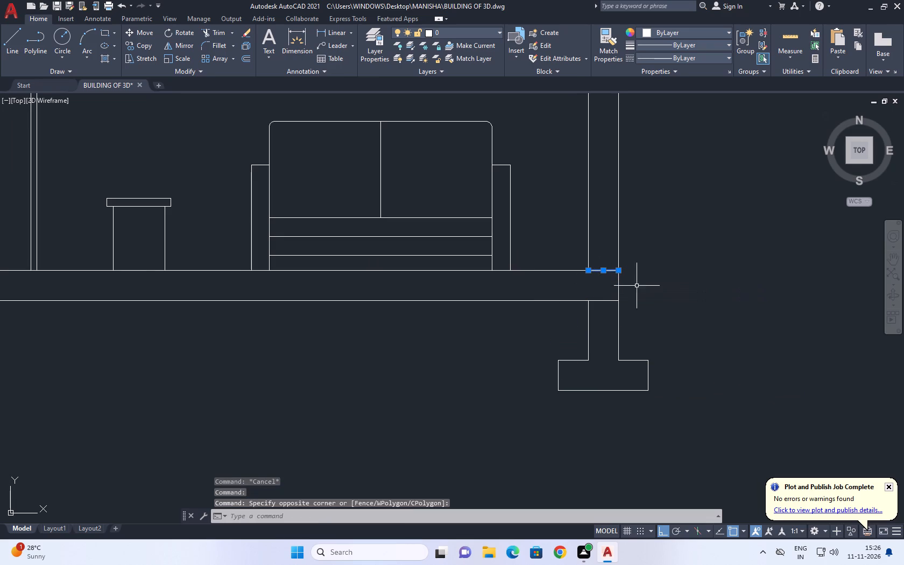
{"action": "middle_click_drag", "start_coordinate": [654, 286], "coordinate": [640, 291]}
{"action": "key", "text": "Delete"}
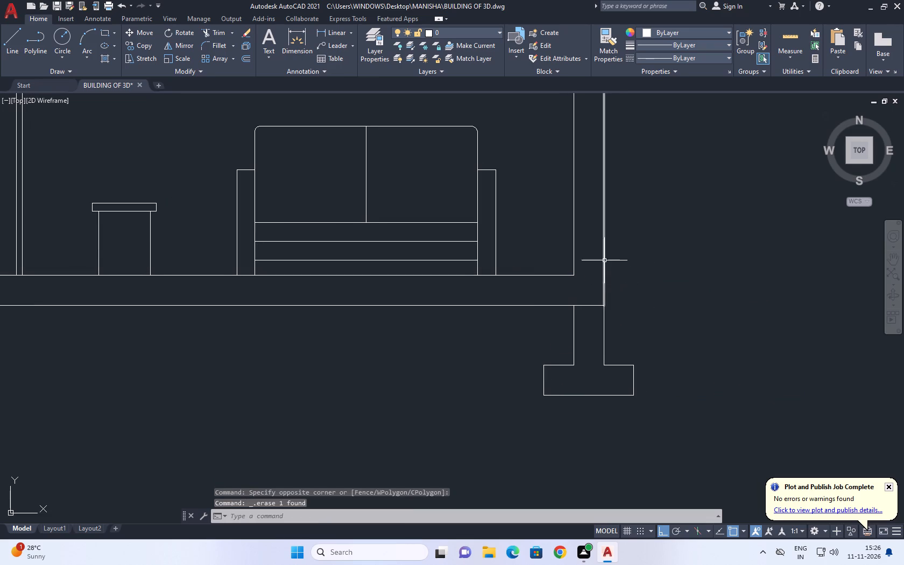
Copy the right wall's footing horizontally to the underside of the left wall.
{"action": "left_click", "coordinate": [603, 258]}
{"action": "scroll", "coordinate": [591, 264], "scroll_direction": "down", "scroll_amount": 2}
{"action": "key", "text": "Escape"}
{"action": "left_click", "coordinate": [571, 253]}
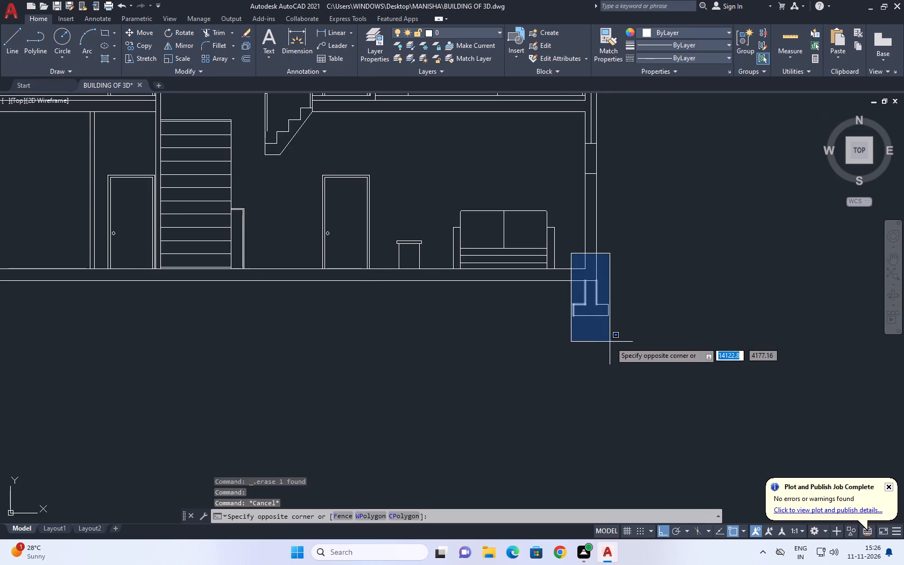
{"action": "left_click", "coordinate": [624, 342]}
{"action": "key", "text": "c"}
{"action": "type", "text": "O"}
{"action": "key", "text": "space"}
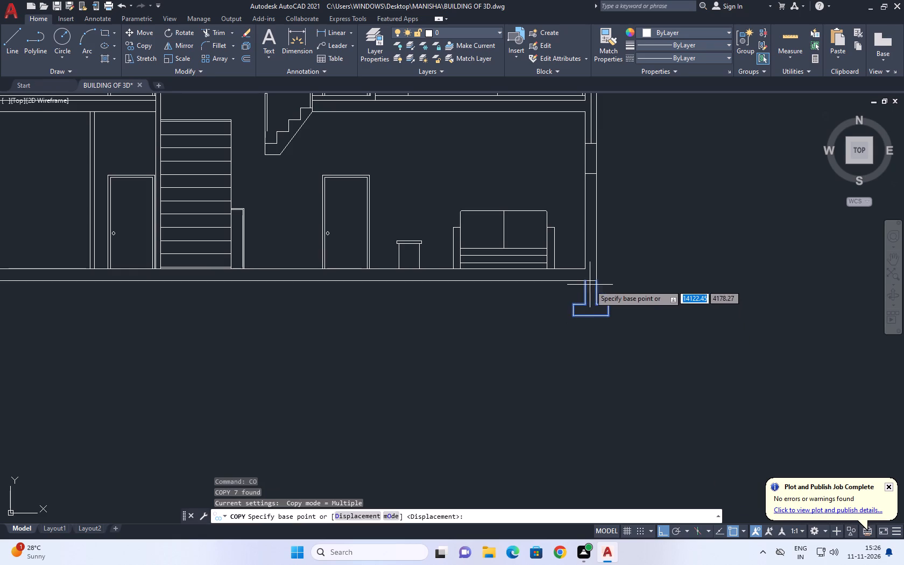
{"action": "left_click", "coordinate": [585, 279]}
{"action": "scroll", "coordinate": [594, 279], "scroll_direction": "down", "scroll_amount": 3}
{"action": "scroll", "coordinate": [335, 287], "scroll_direction": "up", "scroll_amount": 2}
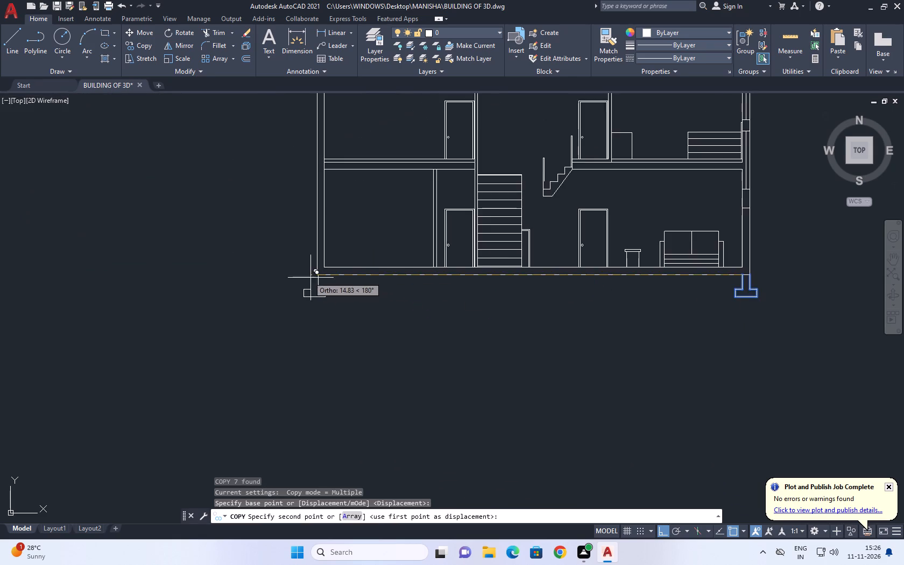
{"action": "left_click", "coordinate": [321, 273]}
{"action": "scroll", "coordinate": [437, 285], "scroll_direction": "down", "scroll_amount": 1}
{"action": "key", "text": "Escape"}
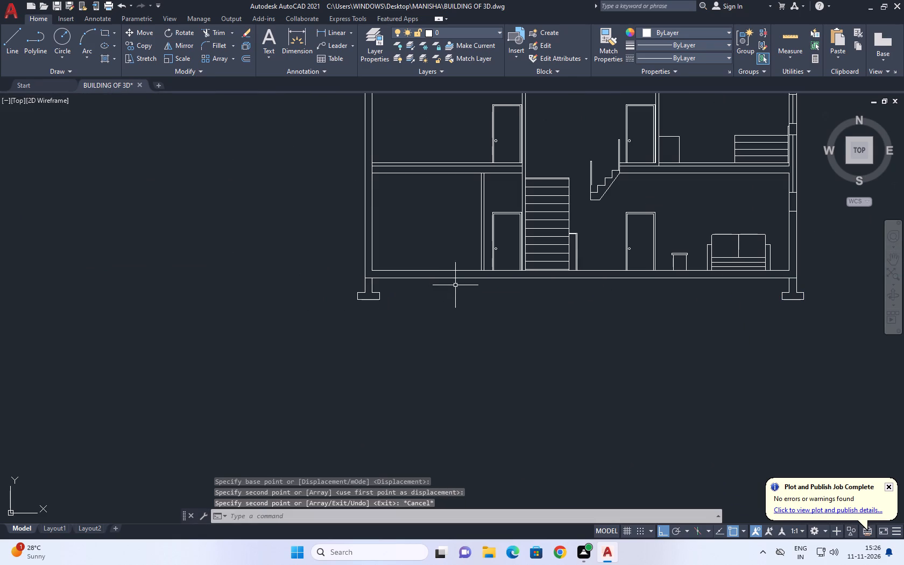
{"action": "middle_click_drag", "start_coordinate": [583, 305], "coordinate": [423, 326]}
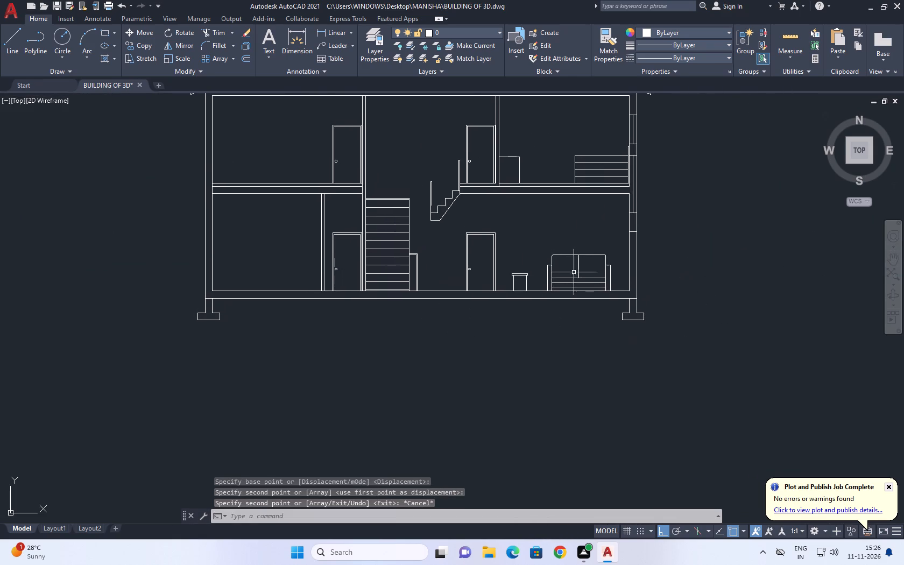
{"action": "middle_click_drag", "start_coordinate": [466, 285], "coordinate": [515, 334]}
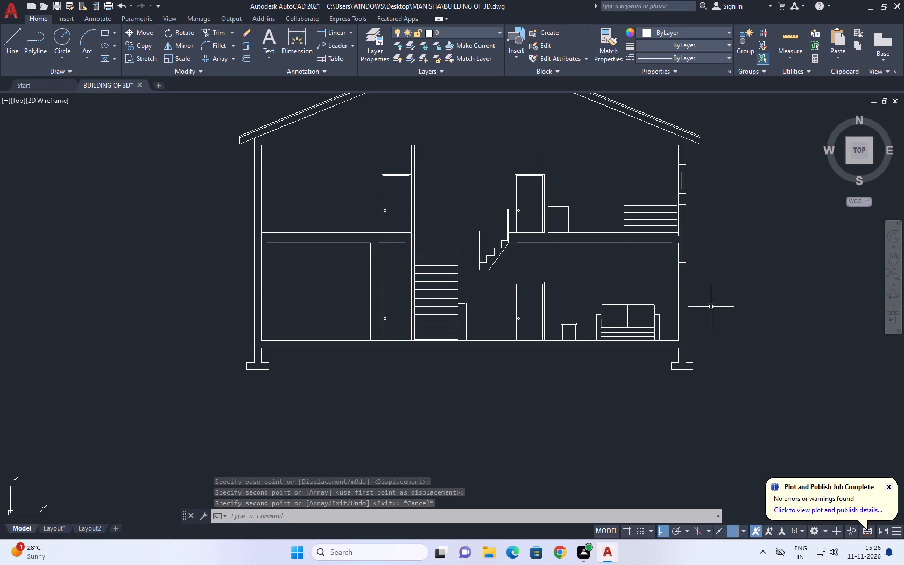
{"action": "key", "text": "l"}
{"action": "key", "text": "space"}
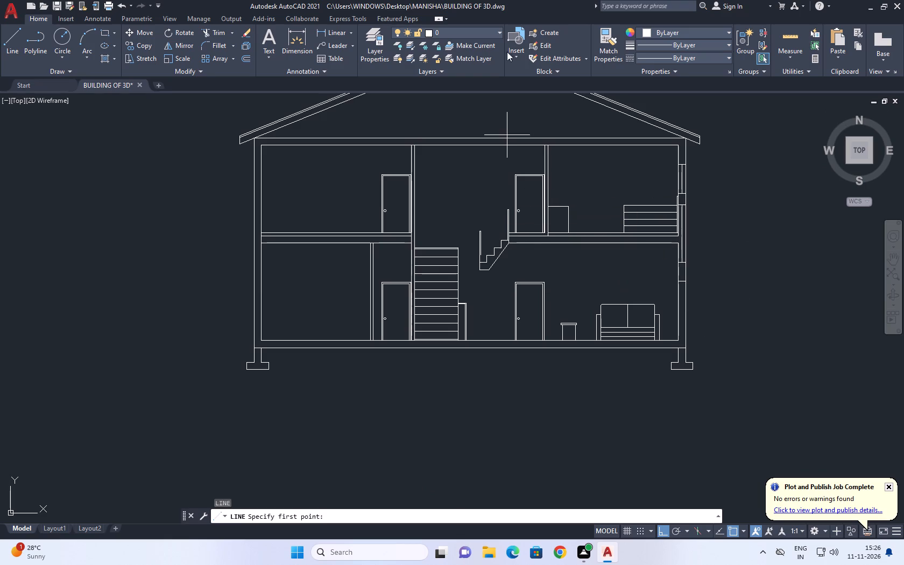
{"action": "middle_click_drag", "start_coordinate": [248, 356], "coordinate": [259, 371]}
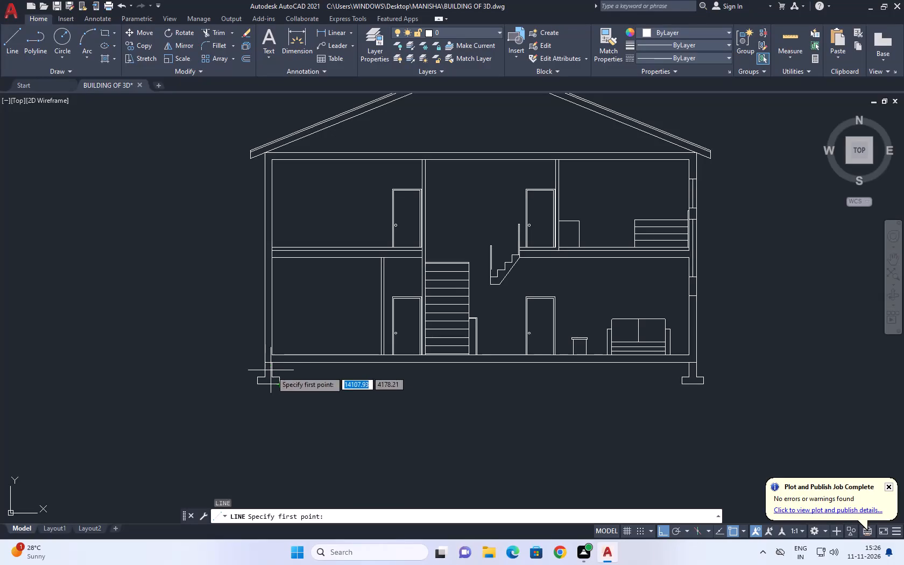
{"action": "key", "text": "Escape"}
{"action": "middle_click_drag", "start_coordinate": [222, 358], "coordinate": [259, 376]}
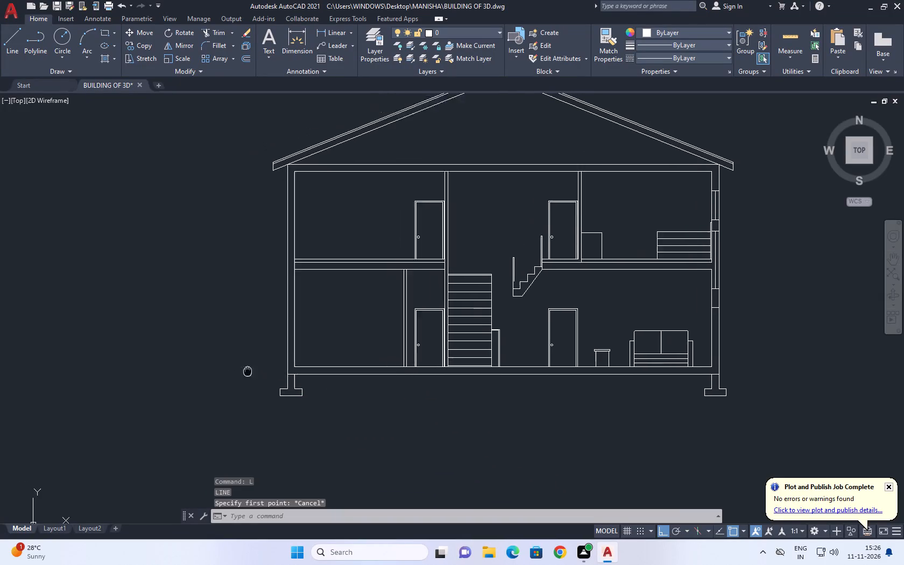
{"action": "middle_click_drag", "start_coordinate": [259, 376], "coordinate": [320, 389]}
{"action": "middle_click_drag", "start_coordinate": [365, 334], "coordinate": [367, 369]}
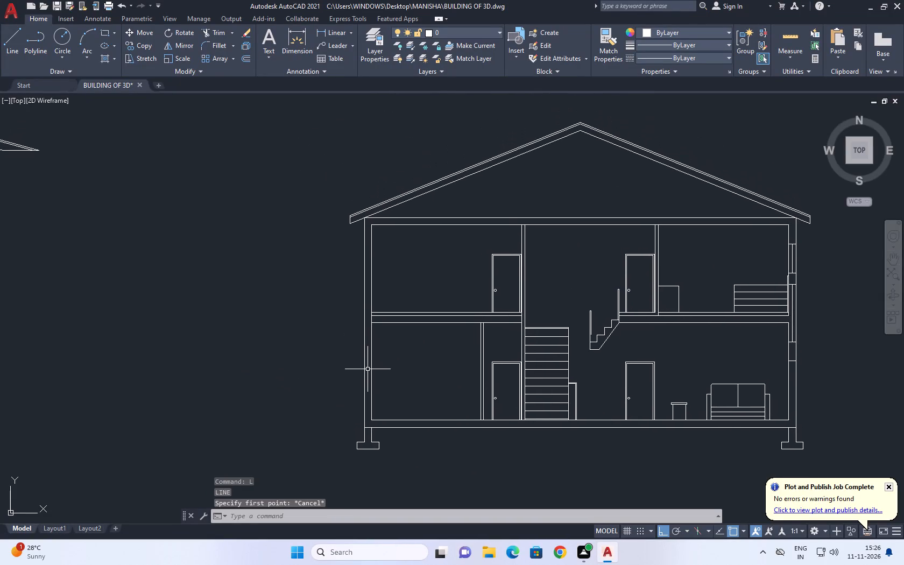
Draw a short horizontal line across the left wall's thickness in the upper storey, a little above the upper floor.
{"action": "type", "text": "L"}
{"action": "key", "text": "space"}
{"action": "scroll", "coordinate": [366, 295], "scroll_direction": "up", "scroll_amount": 1}
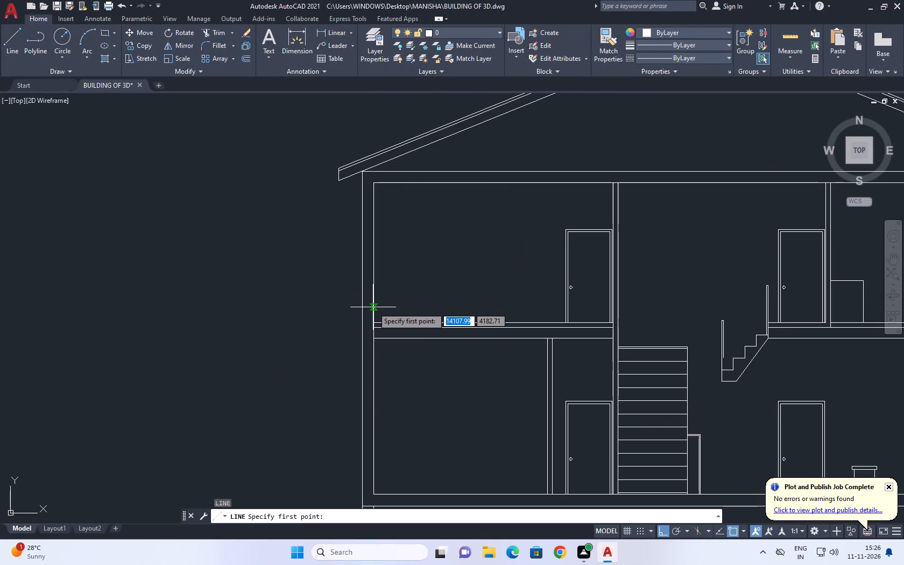
{"action": "left_click", "coordinate": [373, 282]}
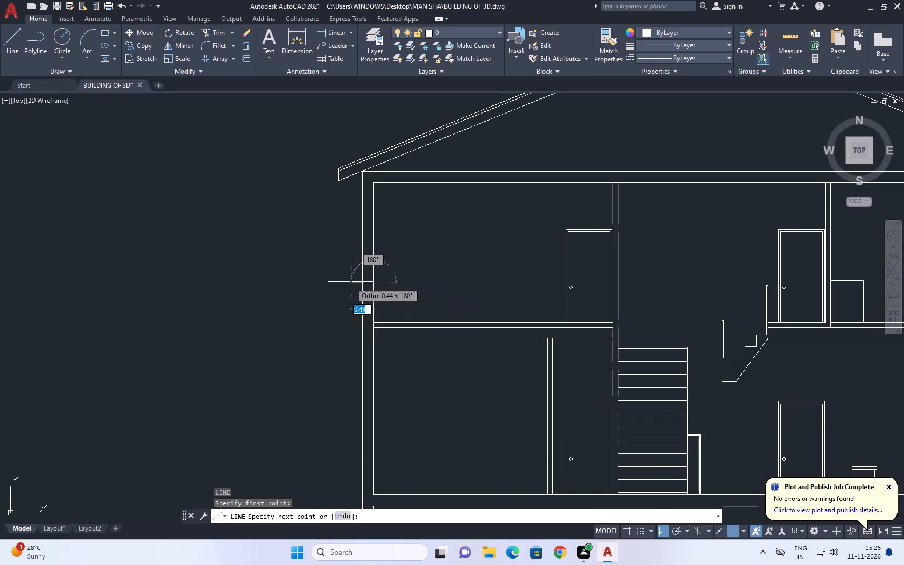
{"action": "left_click", "coordinate": [362, 282]}
{"action": "key", "text": "Escape"}
Draw a short horizontal line across the left wall's thickness in the lower storey, just below the upper floor slab.
{"action": "key", "text": "space"}
{"action": "middle_click_drag", "start_coordinate": [376, 374], "coordinate": [400, 380]}
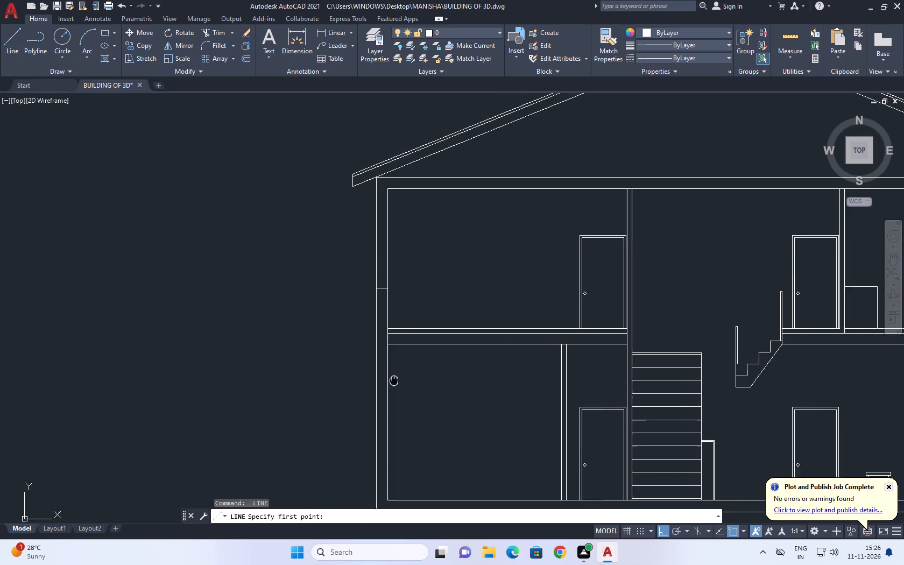
{"action": "middle_click_drag", "start_coordinate": [400, 380], "coordinate": [404, 380]}
{"action": "scroll", "coordinate": [410, 379], "scroll_direction": "up", "scroll_amount": 1}
{"action": "left_click", "coordinate": [395, 356]}
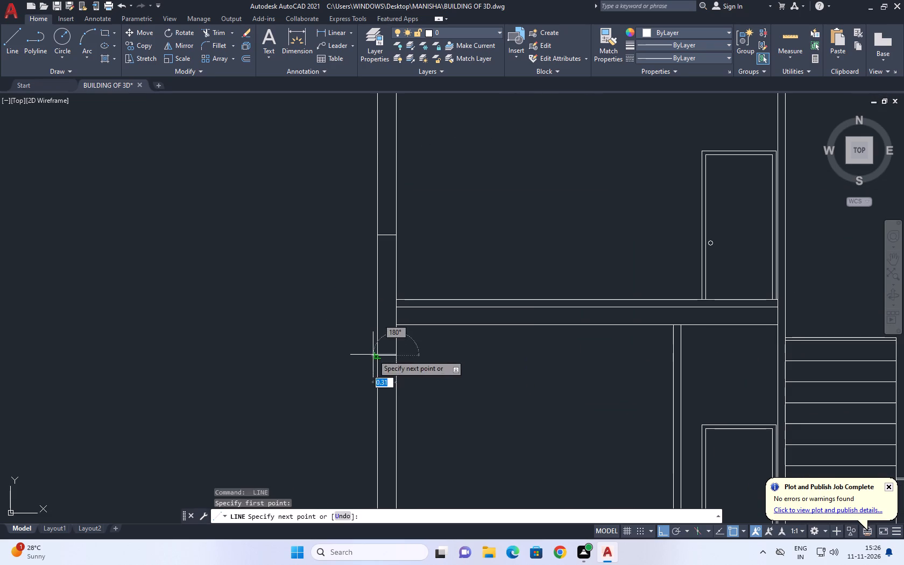
{"action": "left_click", "coordinate": [373, 355]}
{"action": "key", "text": "space"}
Draw a short horizontal line across the left wall's thickness in the upper storey, a little below the ceiling.
{"action": "middle_click_drag", "start_coordinate": [394, 288], "coordinate": [401, 327]}
{"action": "type", "text": "L"}
{"action": "key", "text": "space"}
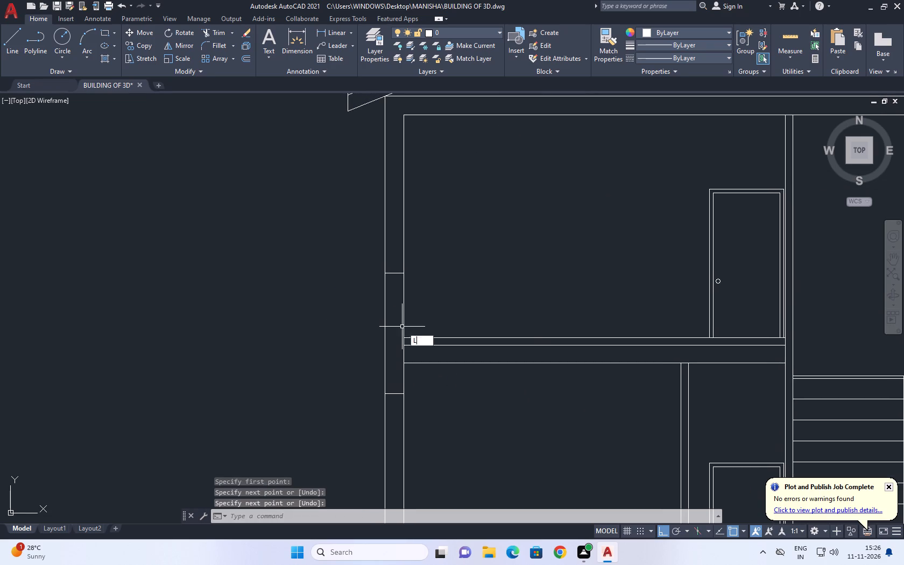
{"action": "middle_click_drag", "start_coordinate": [390, 280], "coordinate": [417, 374]}
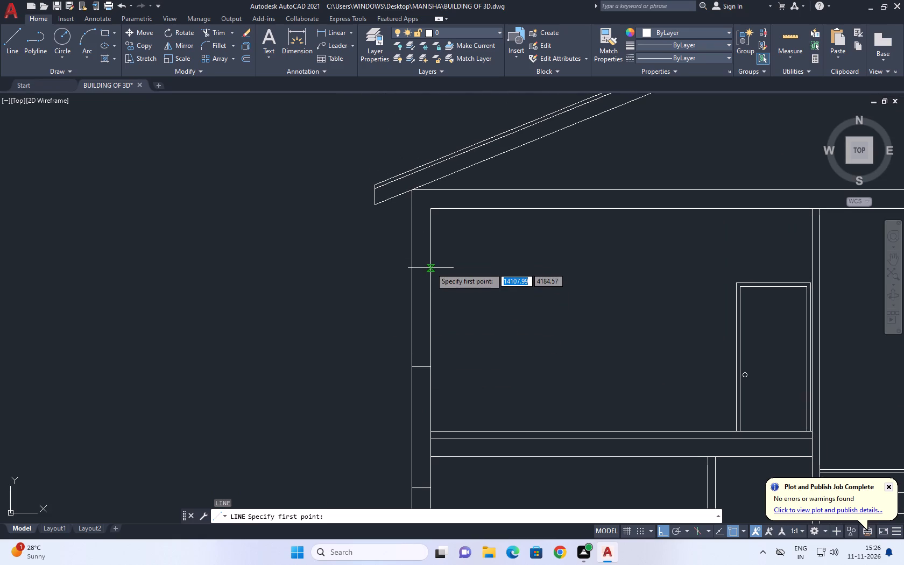
{"action": "left_click", "coordinate": [431, 248]}
{"action": "left_click", "coordinate": [411, 250]}
{"action": "key", "text": "Escape"}
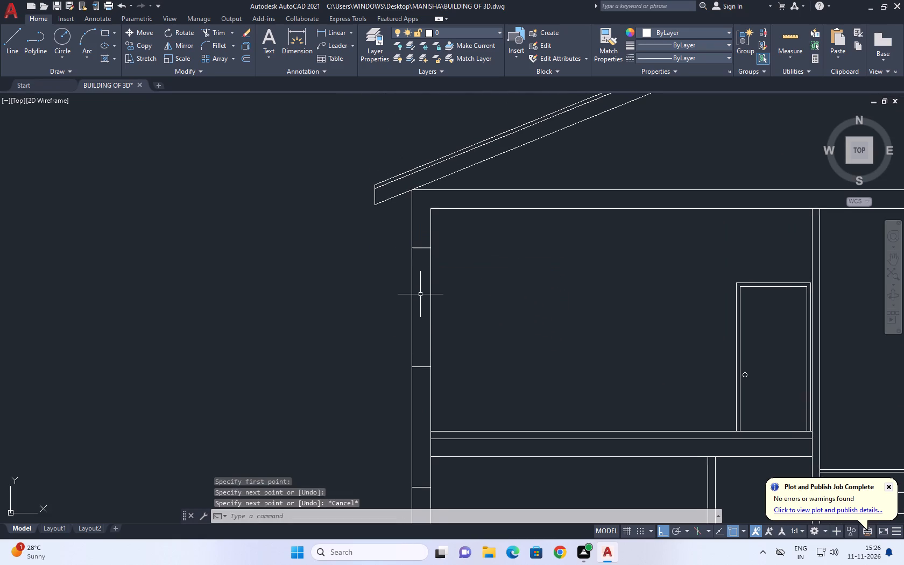
Move the lower short line across the left wall in the upper storey straight up to shorten the window opening.
{"action": "middle_click", "coordinate": [423, 301]}
{"action": "scroll", "coordinate": [430, 372], "scroll_direction": "up", "scroll_amount": 1}
{"action": "left_click", "coordinate": [422, 368]}
{"action": "key", "text": "m"}
{"action": "key", "text": "space"}
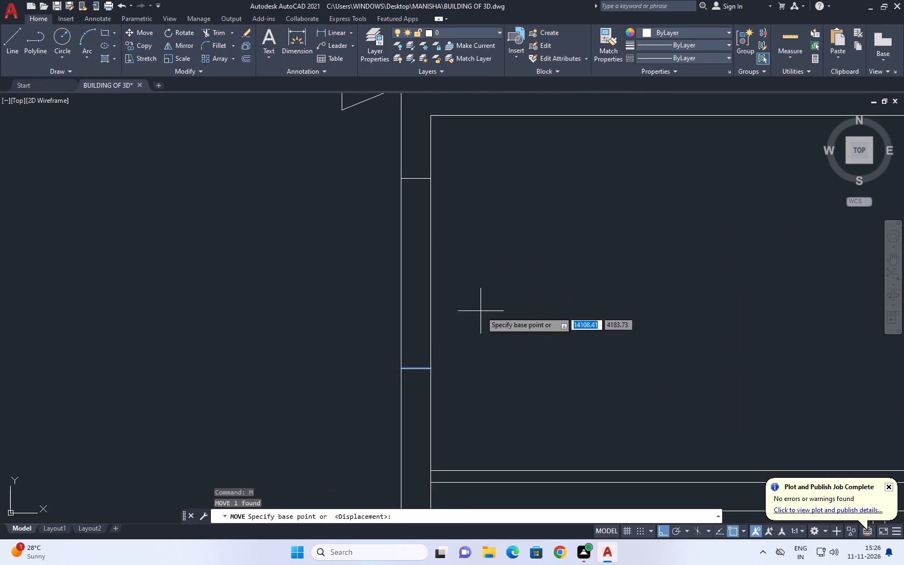
{"action": "left_click", "coordinate": [481, 356]}
{"action": "left_click", "coordinate": [481, 292]}
Draw a vertical line about 1.01 long midway in the left wall between the upper-storey window's top and bottom lines.
{"action": "key", "text": "l"}
{"action": "key", "text": "space"}
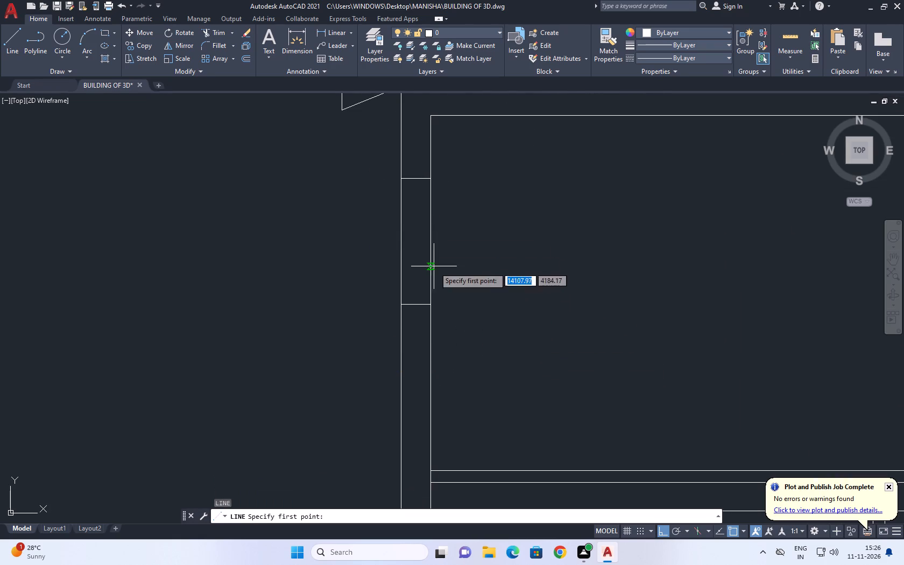
{"action": "left_click", "coordinate": [415, 179]}
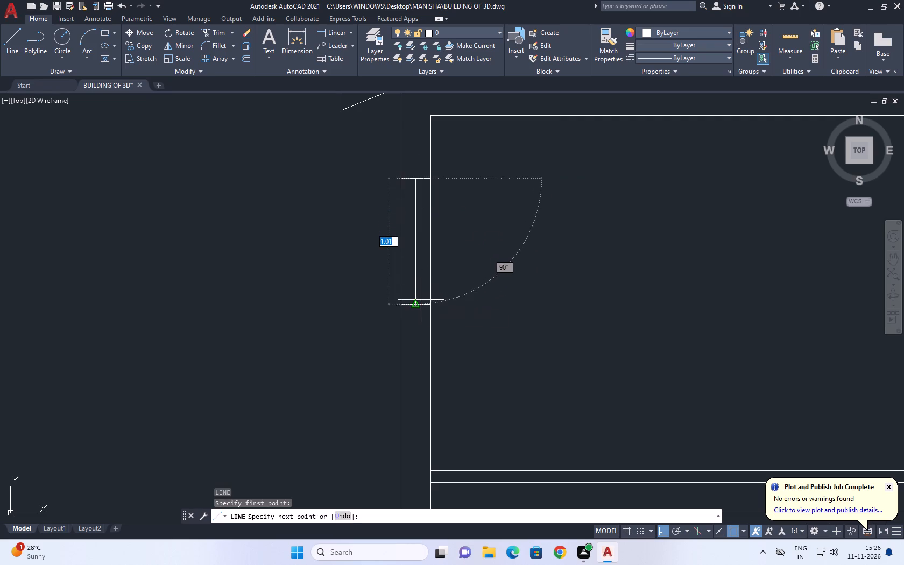
{"action": "left_click", "coordinate": [413, 307]}
{"action": "key", "text": "space"}
Draw a short horizontal line across the left wall's thickness around mid-height of the lower storey as the window sill.
{"action": "scroll", "coordinate": [474, 208], "scroll_direction": "down", "scroll_amount": 3}
{"action": "middle_click_drag", "start_coordinate": [481, 266], "coordinate": [461, 215]}
{"action": "key", "text": "space"}
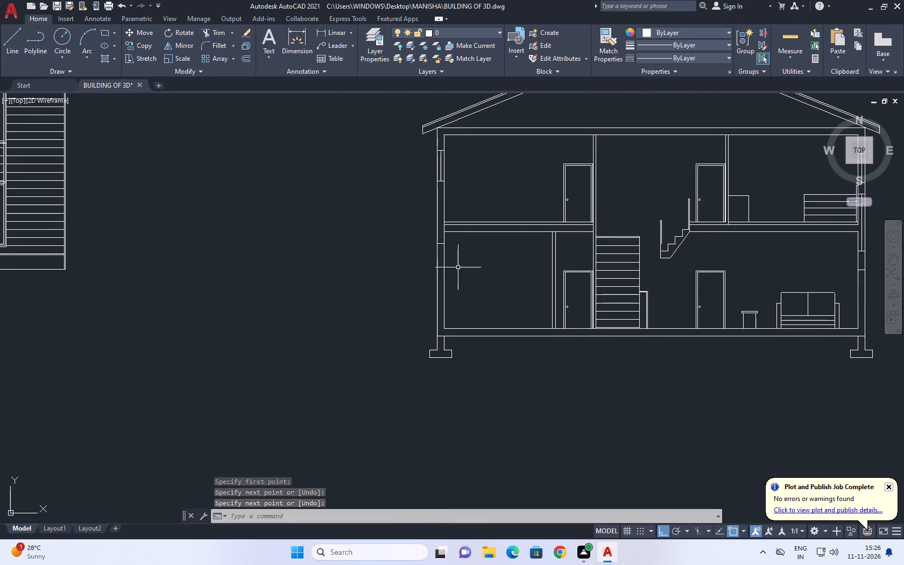
{"action": "scroll", "coordinate": [432, 287], "scroll_direction": "up", "scroll_amount": 1}
{"action": "left_click", "coordinate": [439, 290]}
{"action": "left_click", "coordinate": [448, 290]}
{"action": "key", "text": "space"}
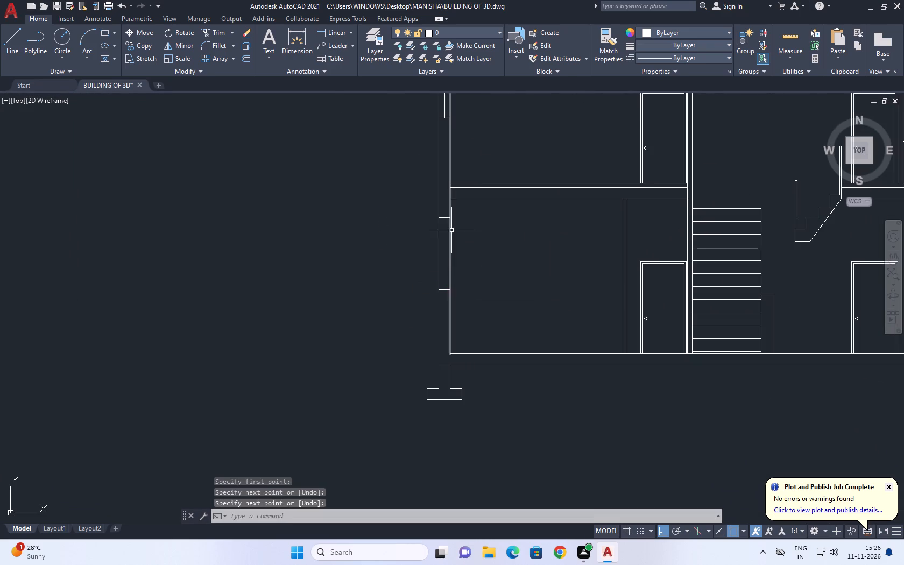
Draw a vertical line midway in the left wall between the lower-storey window's top and bottom lines.
{"action": "key", "text": "l"}
{"action": "scroll", "coordinate": [451, 230], "scroll_direction": "up", "scroll_amount": 1}
{"action": "key", "text": "space"}
{"action": "left_click", "coordinate": [437, 209]}
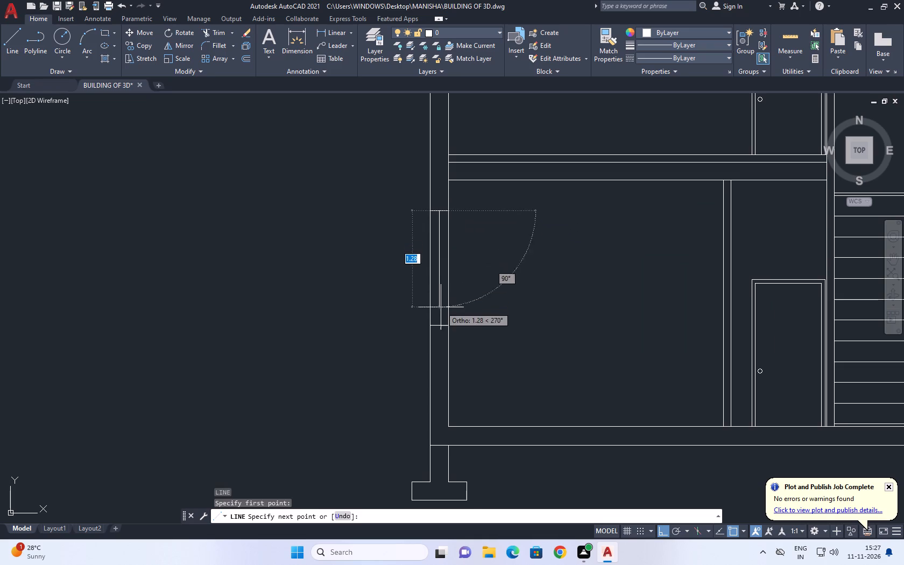
{"action": "left_click", "coordinate": [440, 329]}
{"action": "key", "text": "space"}
Draw a horizontal line just above the ground floor from the left wall to the lower-storey partition.
{"action": "scroll", "coordinate": [460, 258], "scroll_direction": "down", "scroll_amount": 2}
{"action": "middle_click_drag", "start_coordinate": [498, 279], "coordinate": [401, 286]}
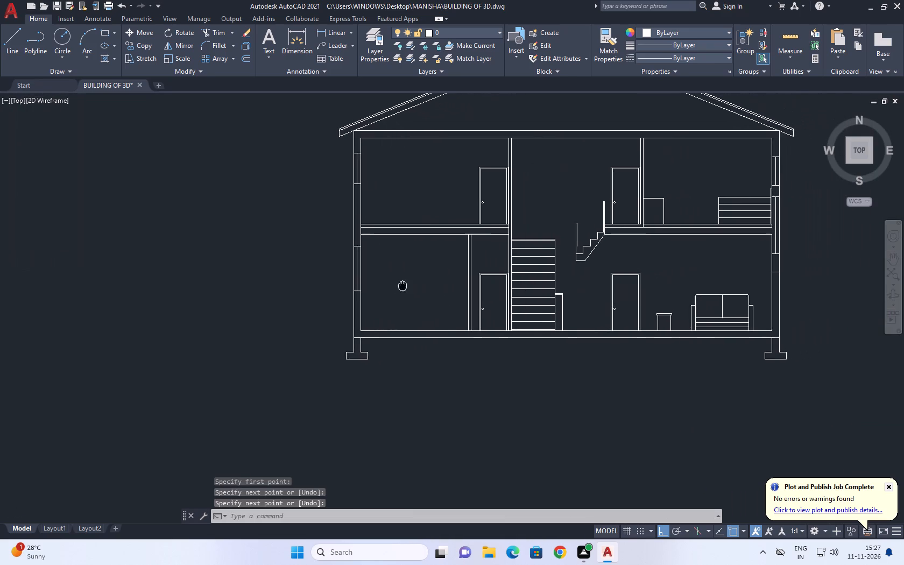
{"action": "middle_click_drag", "start_coordinate": [401, 286], "coordinate": [399, 286]}
{"action": "middle_click_drag", "start_coordinate": [344, 332], "coordinate": [358, 355]}
{"action": "key", "text": "l"}
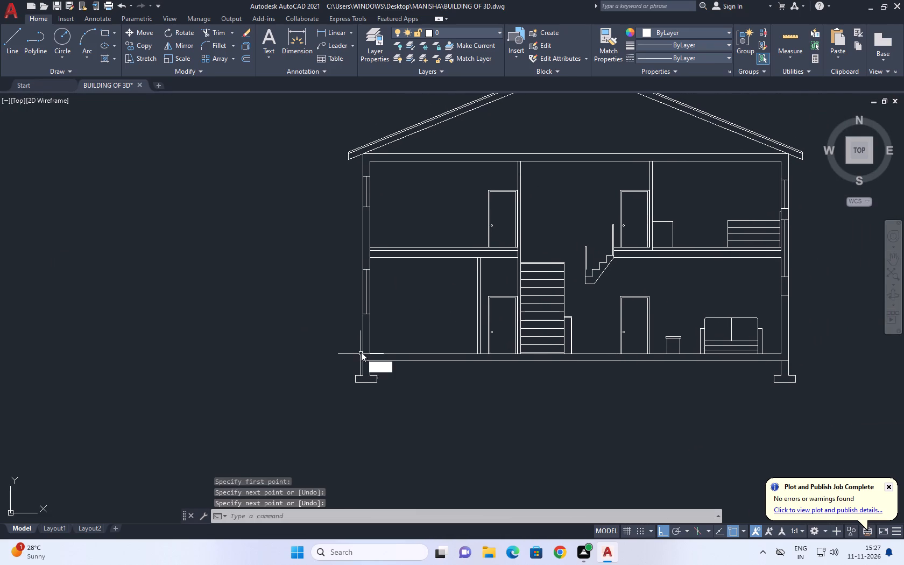
{"action": "key", "text": "space"}
{"action": "scroll", "coordinate": [372, 358], "scroll_direction": "up", "scroll_amount": 2}
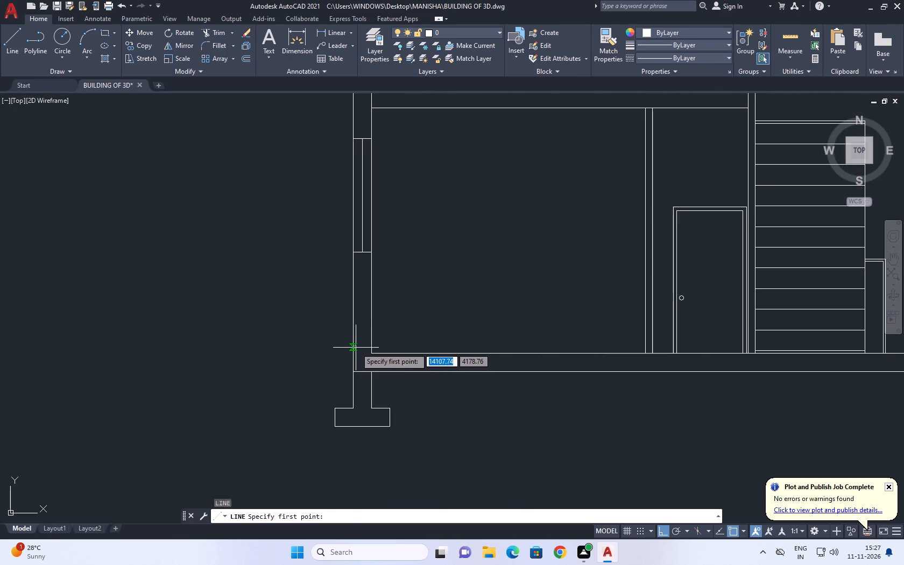
{"action": "left_click", "coordinate": [355, 347]}
{"action": "scroll", "coordinate": [412, 338], "scroll_direction": "down", "scroll_amount": 1}
{"action": "middle_click_drag", "start_coordinate": [522, 351], "coordinate": [282, 334]}
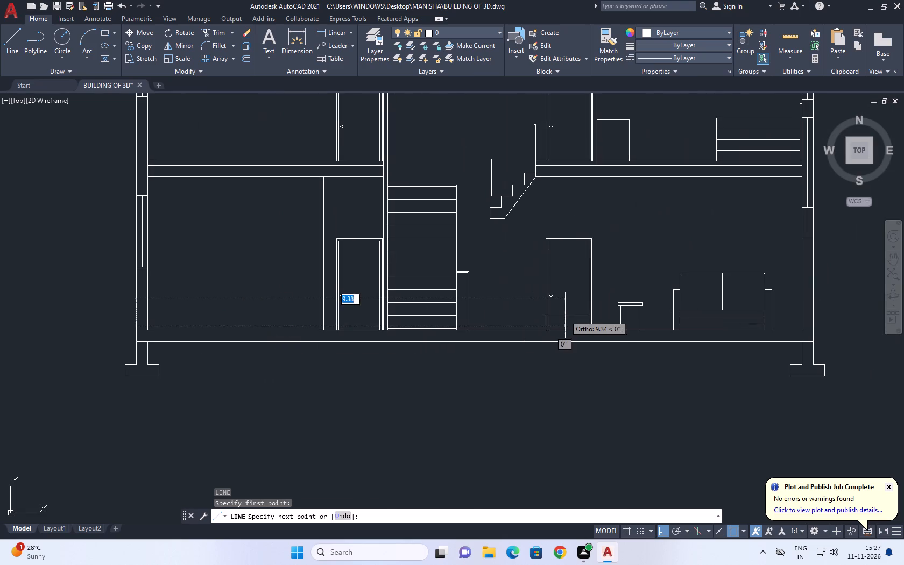
{"action": "middle_click_drag", "start_coordinate": [557, 321], "coordinate": [526, 330]}
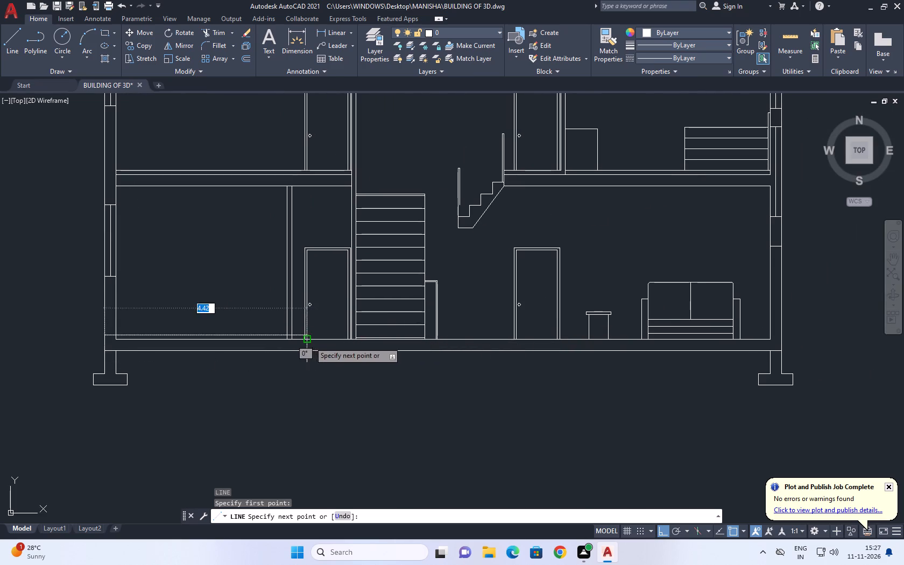
{"action": "scroll", "coordinate": [284, 331], "scroll_direction": "up", "scroll_amount": 2}
{"action": "left_click", "coordinate": [279, 339]}
{"action": "key", "text": "Escape"}
{"action": "scroll", "coordinate": [344, 321], "scroll_direction": "down", "scroll_amount": 3}
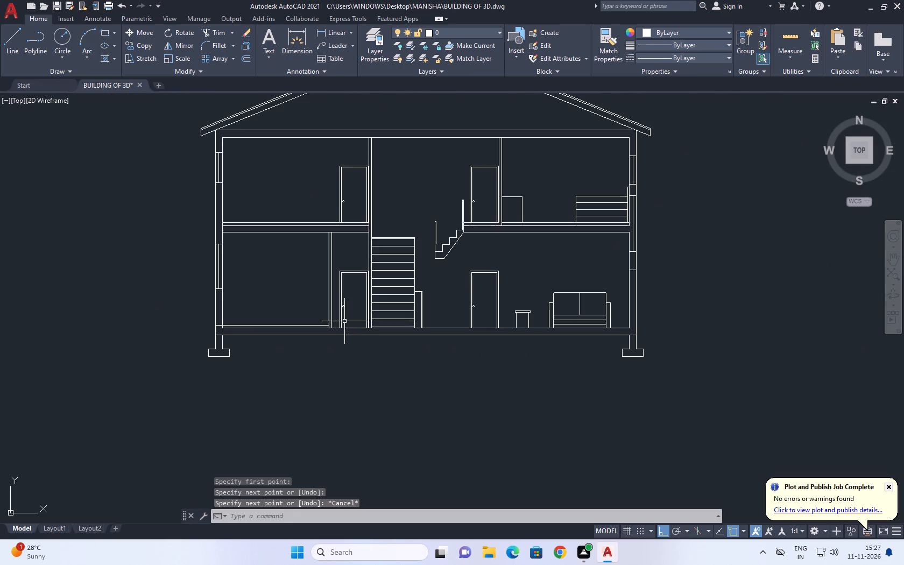
Extend the upper floor slab's two lines through the left wall to its outer face.
{"action": "middle_click_drag", "start_coordinate": [208, 328], "coordinate": [310, 352]}
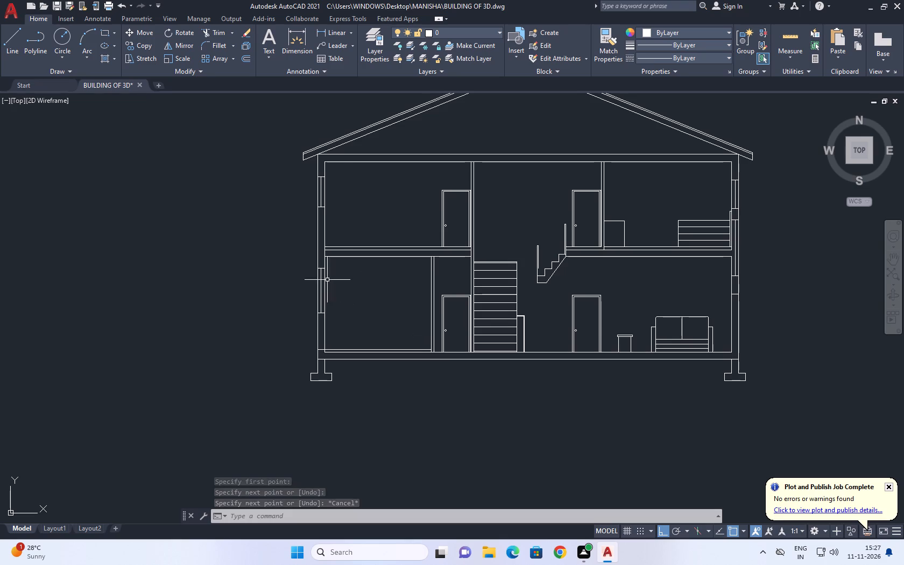
{"action": "middle_click_drag", "start_coordinate": [341, 214], "coordinate": [345, 229]}
{"action": "middle_click_drag", "start_coordinate": [230, 315], "coordinate": [255, 319]}
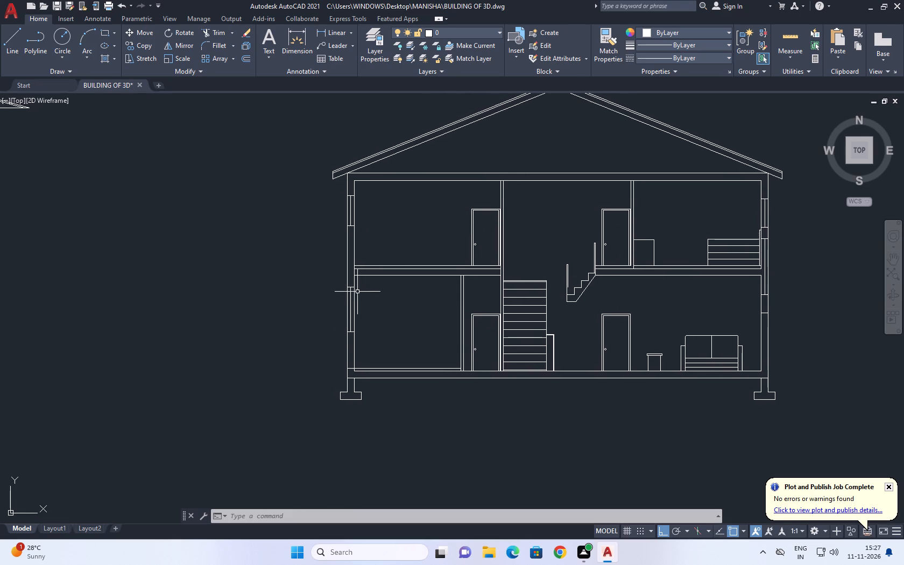
{"action": "middle_click_drag", "start_coordinate": [323, 303], "coordinate": [330, 315]}
{"action": "key", "text": "e"}
{"action": "key", "text": "x"}
{"action": "key", "text": "space"}
{"action": "scroll", "coordinate": [379, 295], "scroll_direction": "up", "scroll_amount": 3}
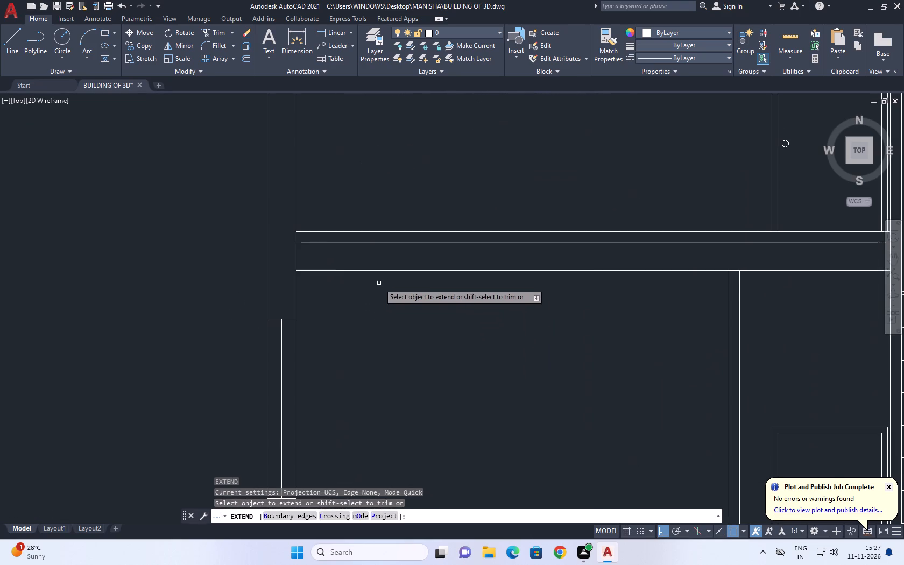
{"action": "left_click", "coordinate": [357, 239]}
{"action": "left_click_drag", "start_coordinate": [350, 279], "coordinate": [349, 285]}
{"action": "key", "text": "Escape"}
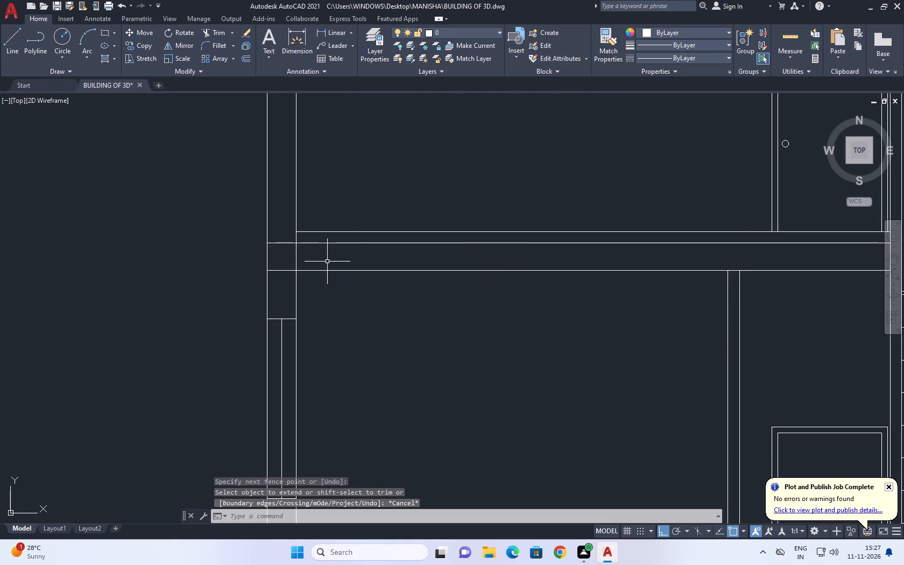
Draw a vertical line between the two extended slab lines at the middle of the left wall's thickness.
{"action": "key", "text": "l"}
{"action": "key", "text": "space"}
{"action": "scroll", "coordinate": [298, 265], "scroll_direction": "up", "scroll_amount": 1}
{"action": "left_click", "coordinate": [270, 231]}
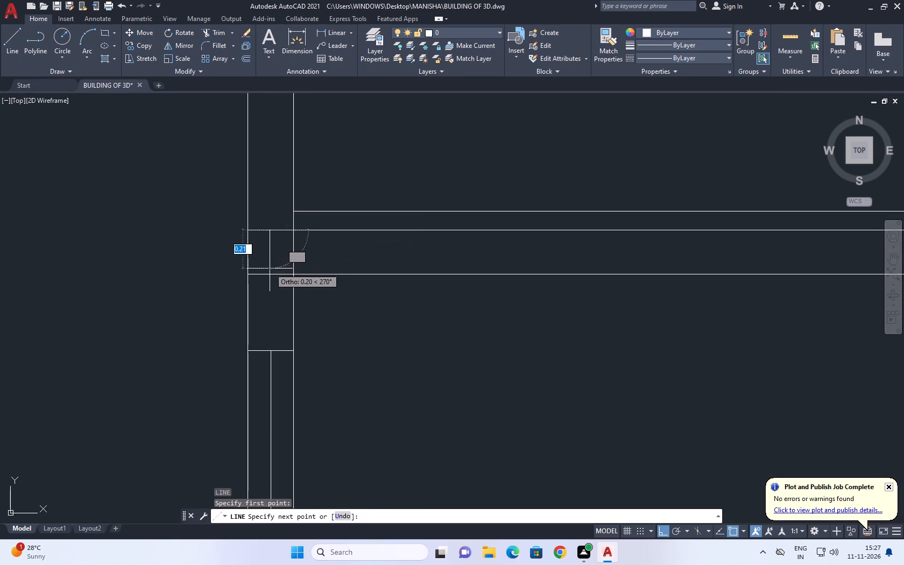
{"action": "left_click", "coordinate": [269, 273]}
{"action": "key", "text": "Escape"}
Trim the slab lines beyond the vertical end line and the wall's inner line where it crosses the slab.
{"action": "key", "text": "t"}
{"action": "type", "text": "R"}
{"action": "key", "text": "space"}
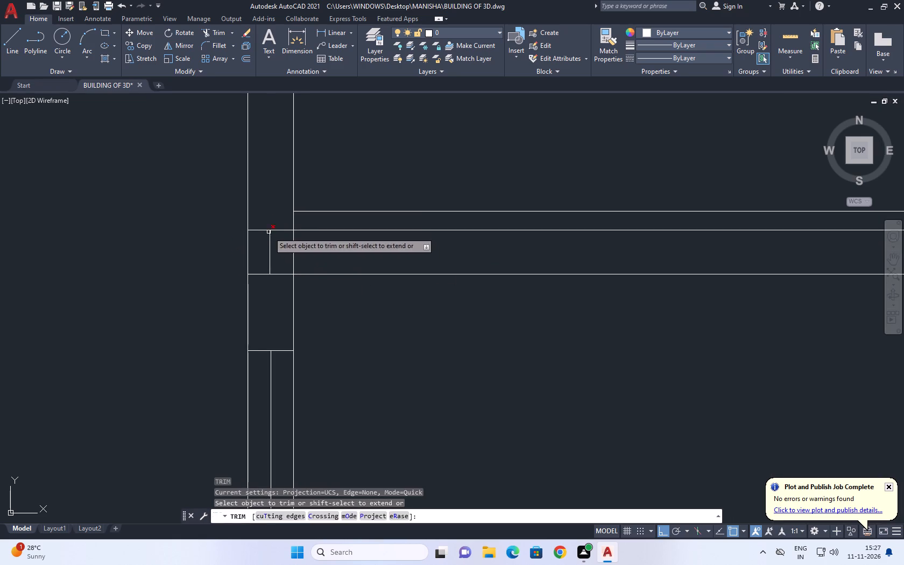
{"action": "left_click", "coordinate": [257, 201]}
{"action": "left_click", "coordinate": [258, 285]}
{"action": "left_click", "coordinate": [281, 251]}
{"action": "left_click", "coordinate": [317, 245]}
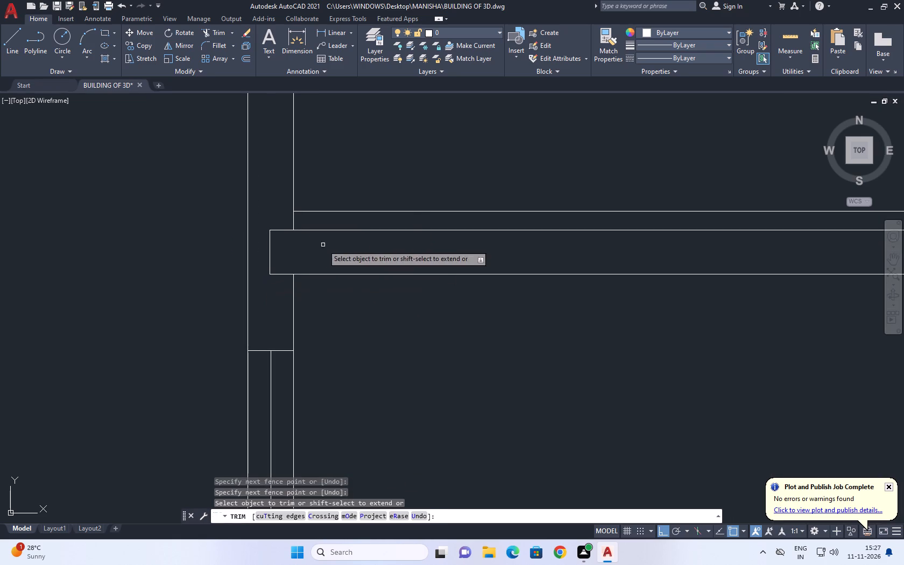
{"action": "scroll", "coordinate": [352, 250], "scroll_direction": "down", "scroll_amount": 5}
{"action": "key", "text": "Escape"}
{"action": "middle_click_drag", "start_coordinate": [625, 282], "coordinate": [586, 293]}
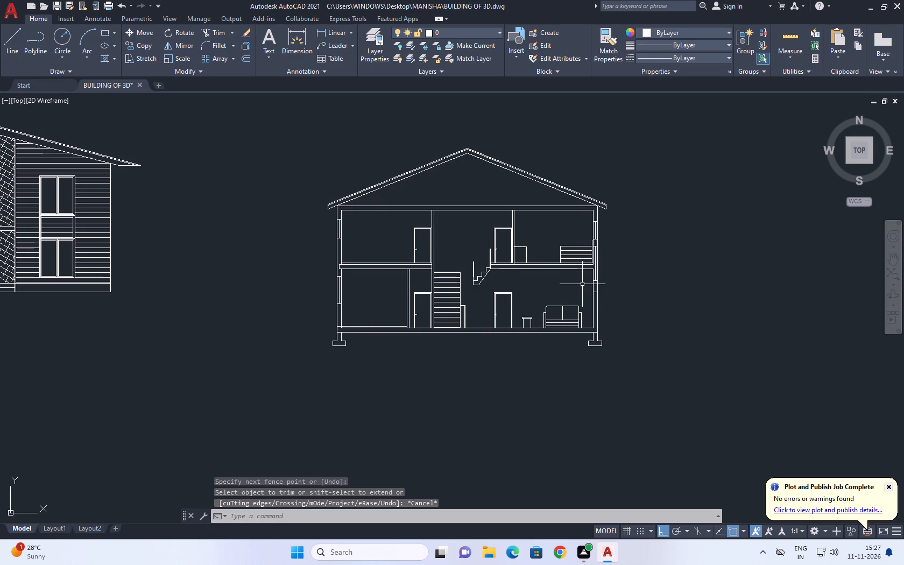
Save the drawing under the name BUILDING OF 3D in the MANISHA folder, replacing the existing file.
{"action": "scroll", "coordinate": [567, 272], "scroll_direction": "down", "scroll_amount": 2}
{"action": "middle_click_drag", "start_coordinate": [303, 243], "coordinate": [307, 244]}
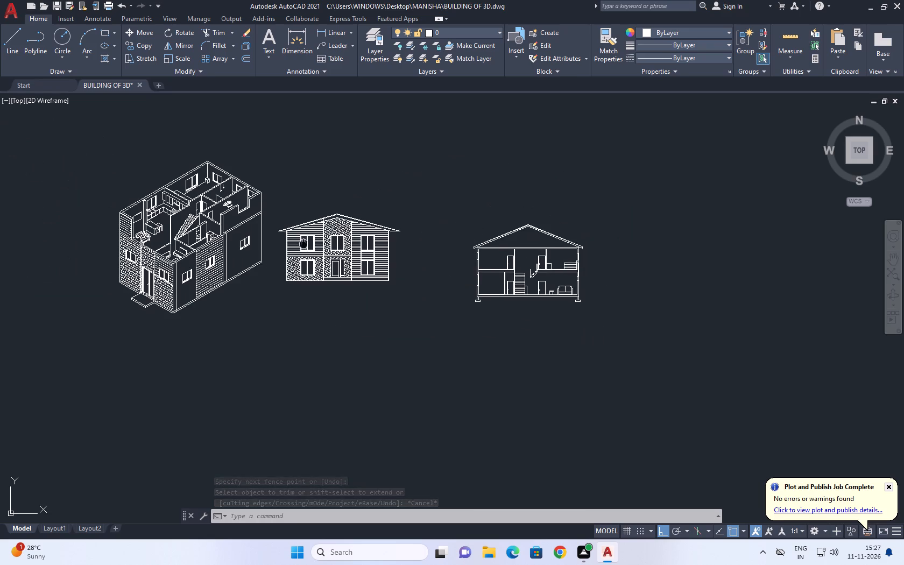
{"action": "middle_click_drag", "start_coordinate": [307, 244], "coordinate": [321, 246]}
{"action": "left_click", "coordinate": [12, 18]}
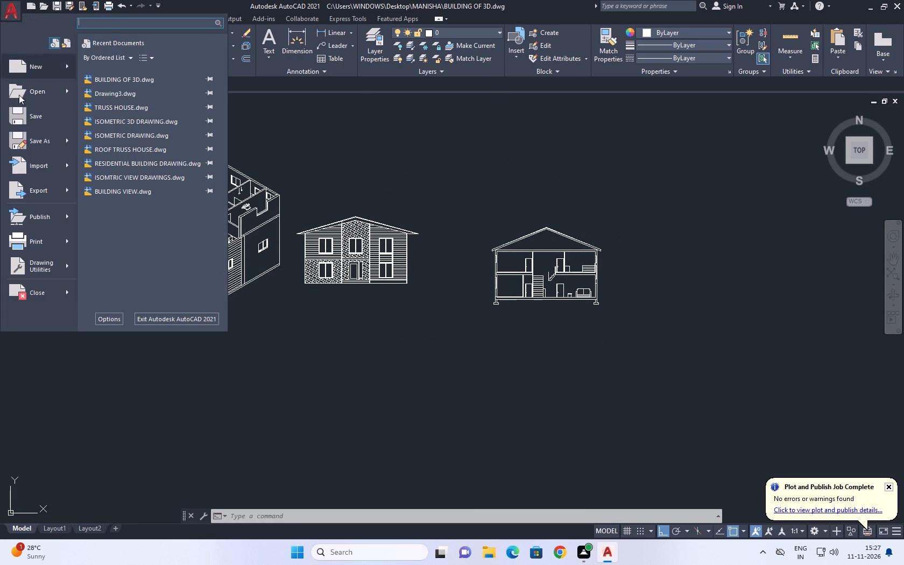
{"action": "left_click", "coordinate": [38, 144]}
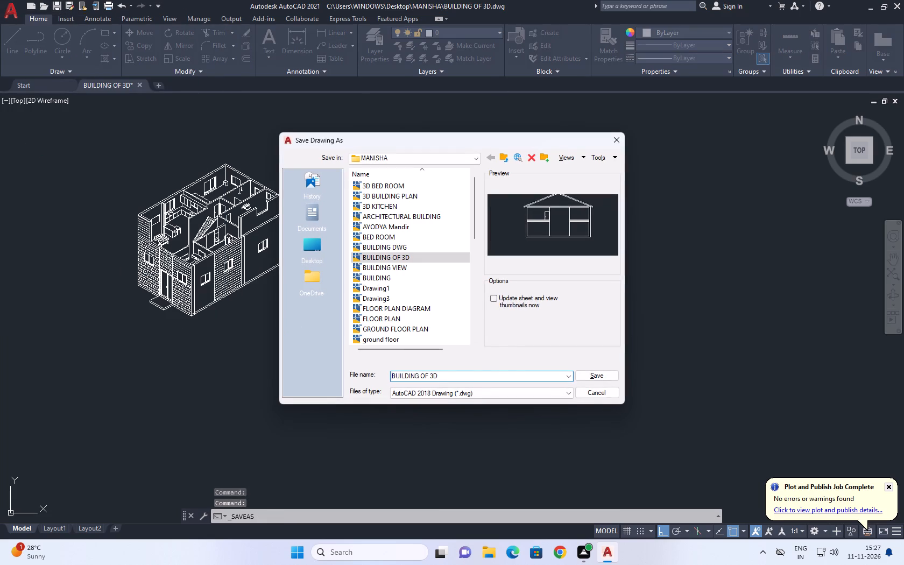
{"action": "left_click", "coordinate": [591, 378]}
{"action": "left_click", "coordinate": [439, 295]}
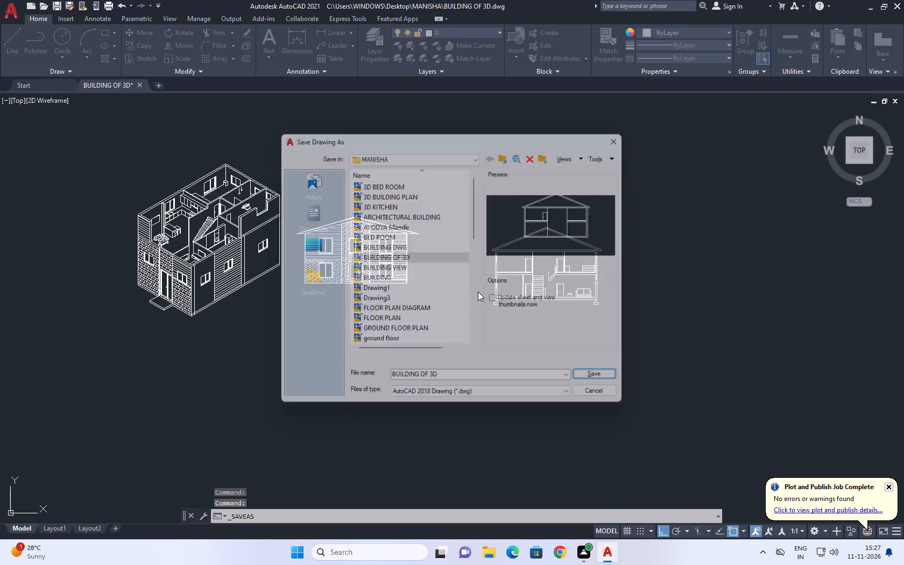
Move the whole section drawing horizontally about 8.44 towards the front elevation.
{"action": "left_click", "coordinate": [474, 191]}
{"action": "left_click", "coordinate": [648, 344]}
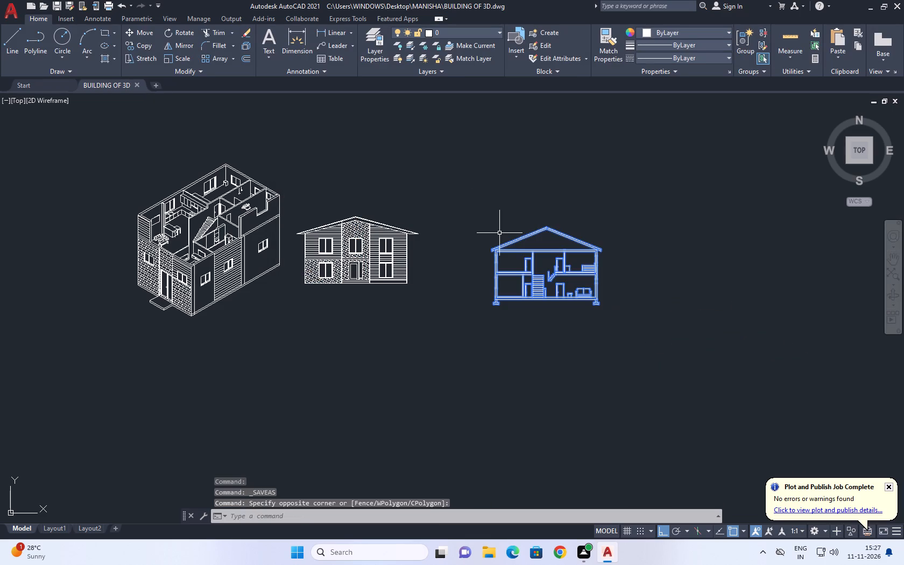
{"action": "type", "text": "M"}
{"action": "key", "text": "space"}
{"action": "left_click_drag", "start_coordinate": [522, 338], "coordinate": [514, 336]}
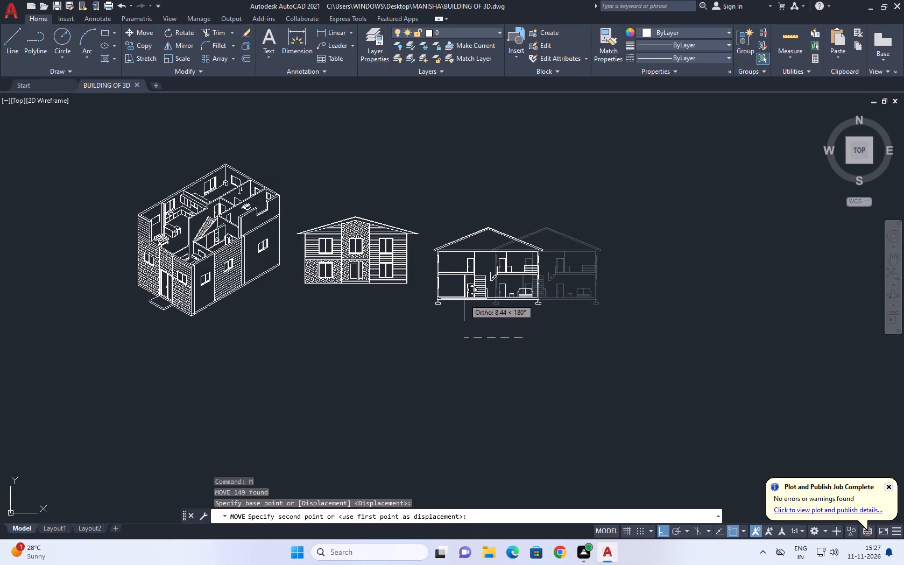
{"action": "left_click", "coordinate": [463, 298]}
Move the whole section drawing slightly up so its base lines up roughly with the front elevation.
{"action": "left_click", "coordinate": [420, 164]}
{"action": "left_click", "coordinate": [587, 368]}
{"action": "middle_click_drag", "start_coordinate": [421, 280], "coordinate": [423, 284]}
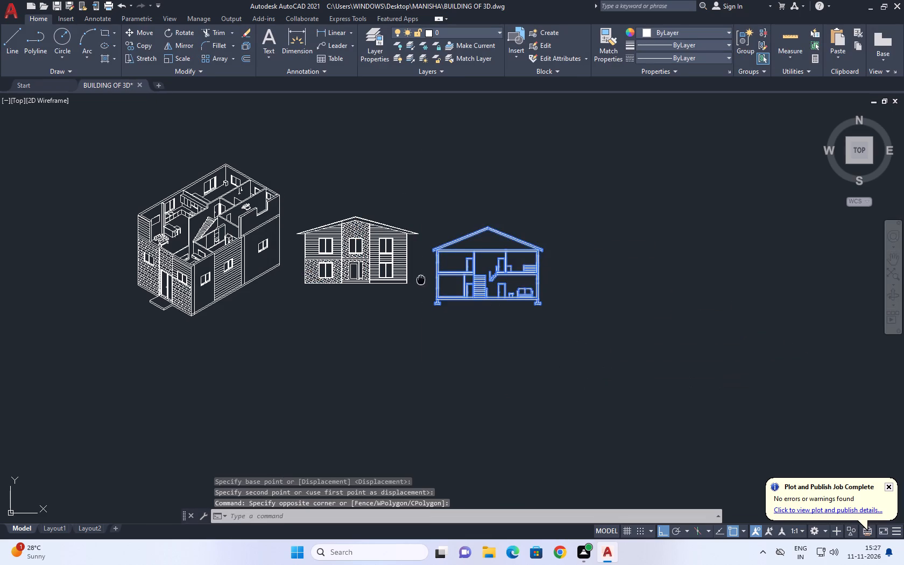
{"action": "middle_click_drag", "start_coordinate": [423, 284], "coordinate": [479, 315]}
{"action": "key", "text": "m"}
{"action": "key", "text": "space"}
{"action": "left_click", "coordinate": [535, 378]}
{"action": "left_click", "coordinate": [538, 358]}
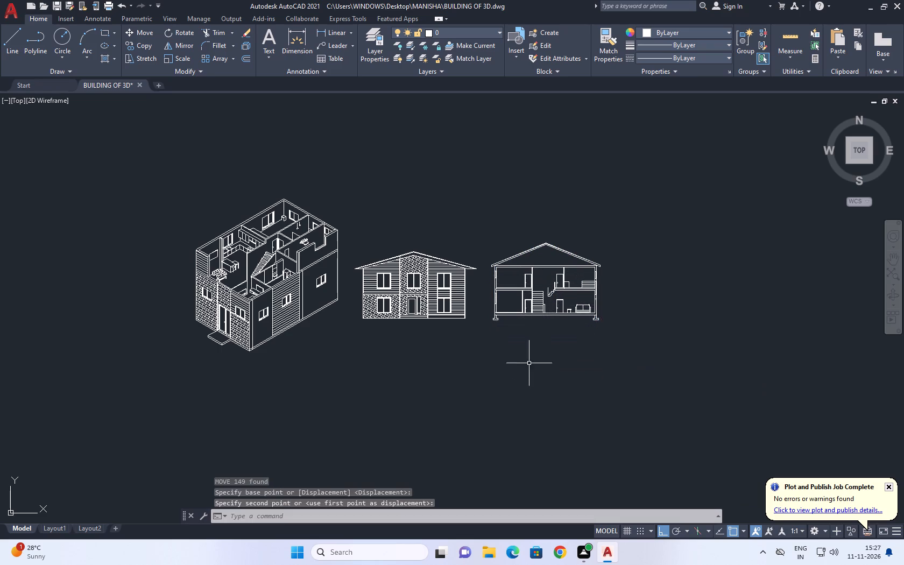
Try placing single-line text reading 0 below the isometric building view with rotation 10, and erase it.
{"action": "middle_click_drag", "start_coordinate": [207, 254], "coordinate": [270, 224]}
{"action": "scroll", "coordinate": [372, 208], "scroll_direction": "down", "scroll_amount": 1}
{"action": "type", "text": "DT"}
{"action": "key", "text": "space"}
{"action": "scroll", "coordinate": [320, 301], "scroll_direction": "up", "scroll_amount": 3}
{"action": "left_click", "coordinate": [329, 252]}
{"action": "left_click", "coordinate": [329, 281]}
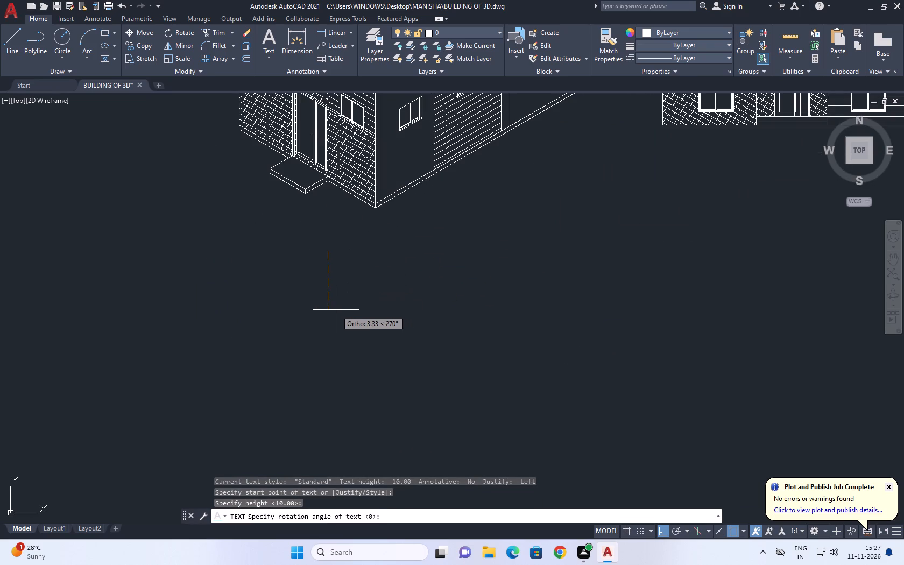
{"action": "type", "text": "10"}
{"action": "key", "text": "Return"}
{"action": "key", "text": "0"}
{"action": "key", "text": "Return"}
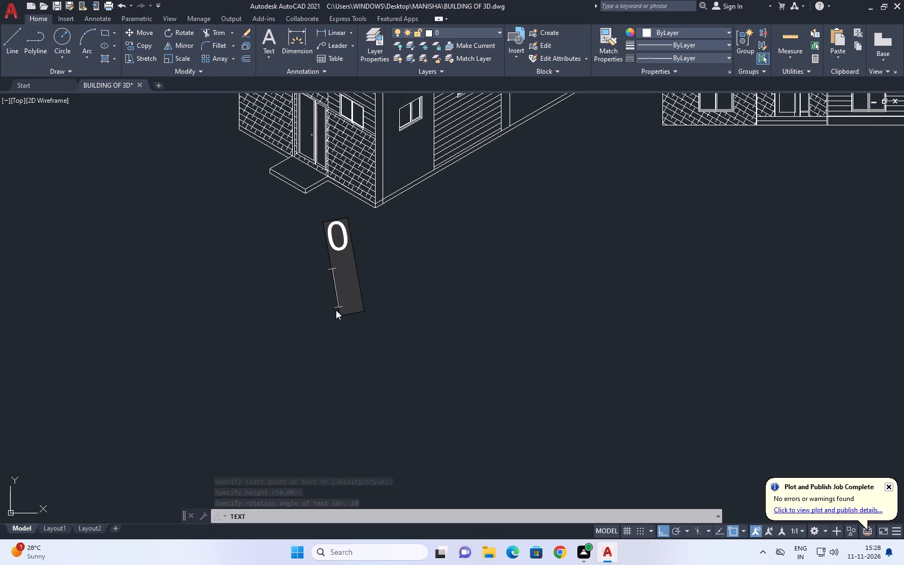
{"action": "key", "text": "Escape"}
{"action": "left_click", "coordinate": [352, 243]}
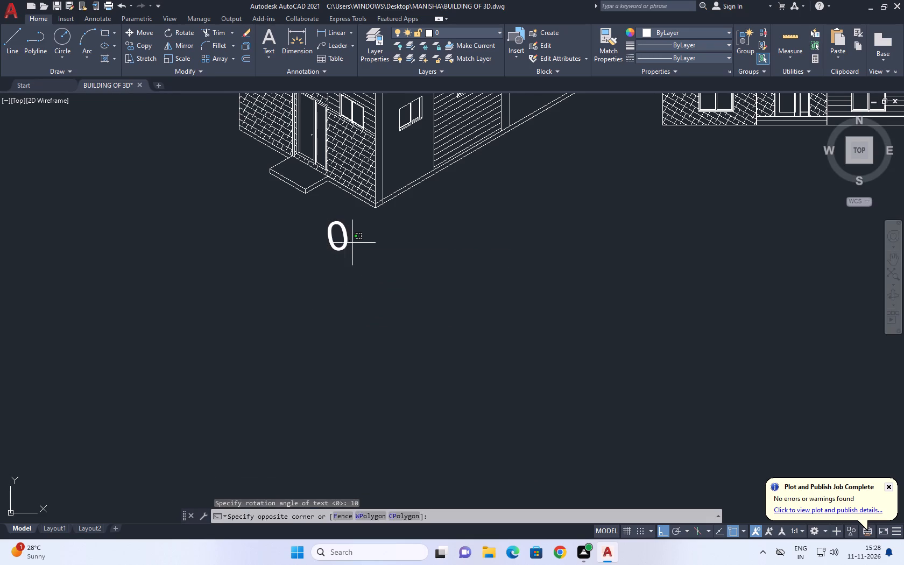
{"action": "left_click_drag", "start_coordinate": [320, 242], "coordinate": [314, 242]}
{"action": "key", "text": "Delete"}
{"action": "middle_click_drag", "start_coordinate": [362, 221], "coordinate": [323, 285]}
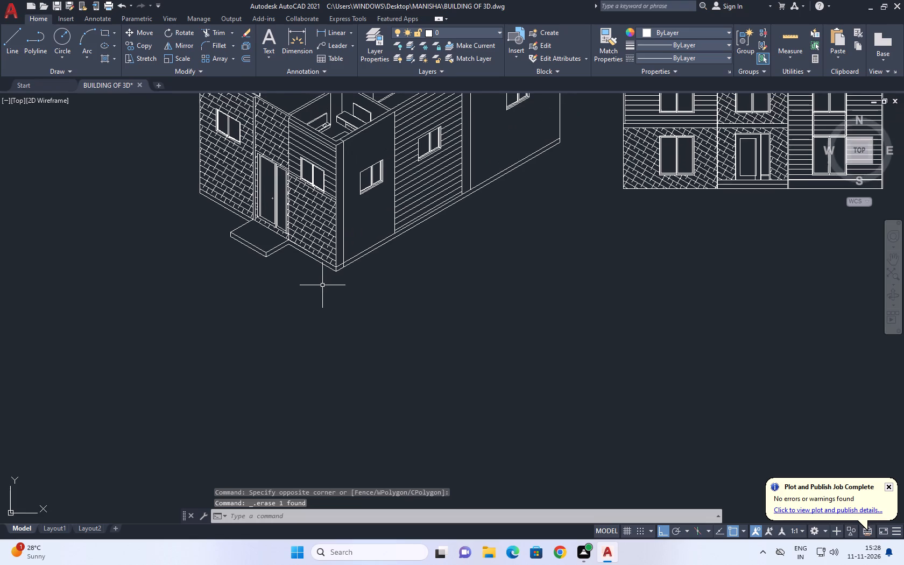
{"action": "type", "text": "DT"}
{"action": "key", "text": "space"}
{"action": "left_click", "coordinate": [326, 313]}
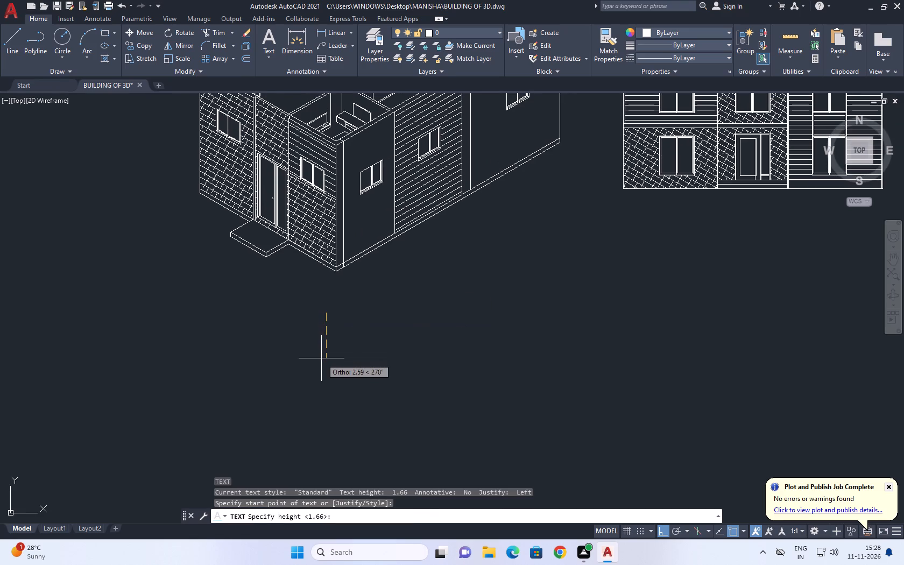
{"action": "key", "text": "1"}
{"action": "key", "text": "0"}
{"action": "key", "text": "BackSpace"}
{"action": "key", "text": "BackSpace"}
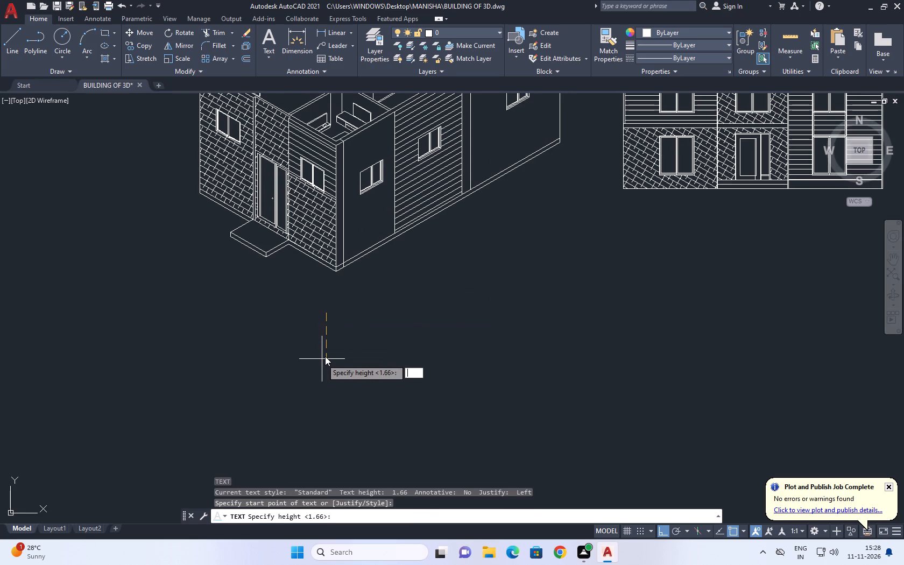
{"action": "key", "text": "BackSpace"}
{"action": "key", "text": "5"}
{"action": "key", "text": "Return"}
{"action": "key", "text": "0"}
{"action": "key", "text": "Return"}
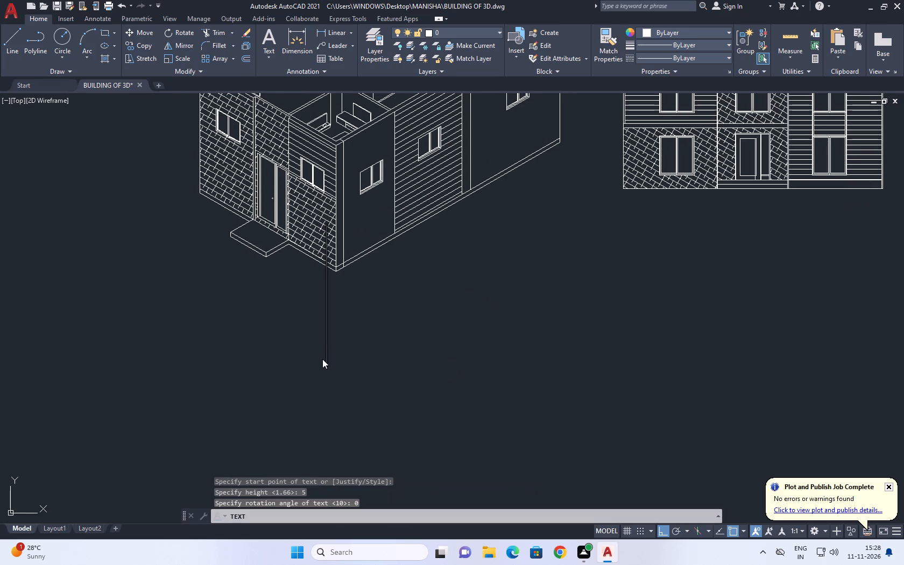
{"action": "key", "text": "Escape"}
Start single-line text below the isometric building view with height 0.1 and rotation 0.
{"action": "type", "text": "DT"}
{"action": "key", "text": "space"}
{"action": "left_click", "coordinate": [322, 329]}
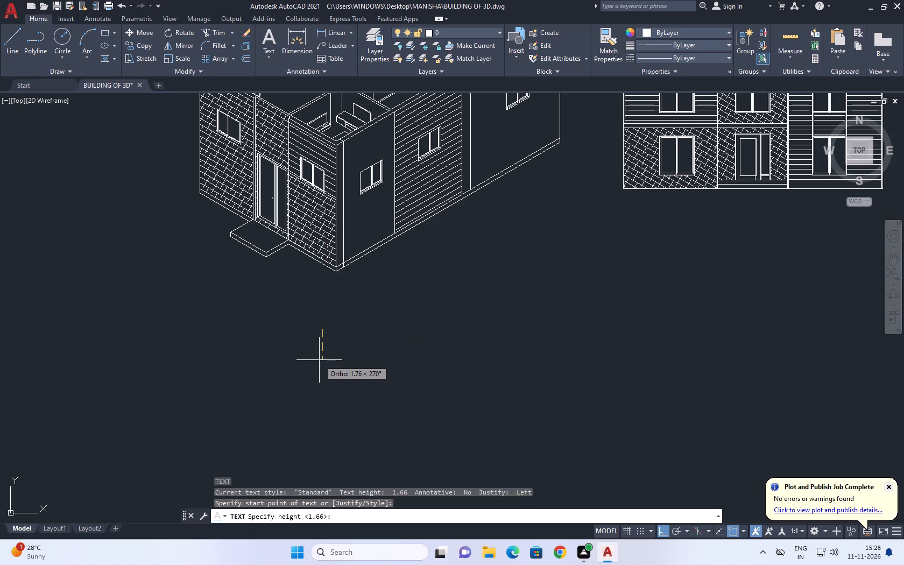
{"action": "type", "text": ".0"}
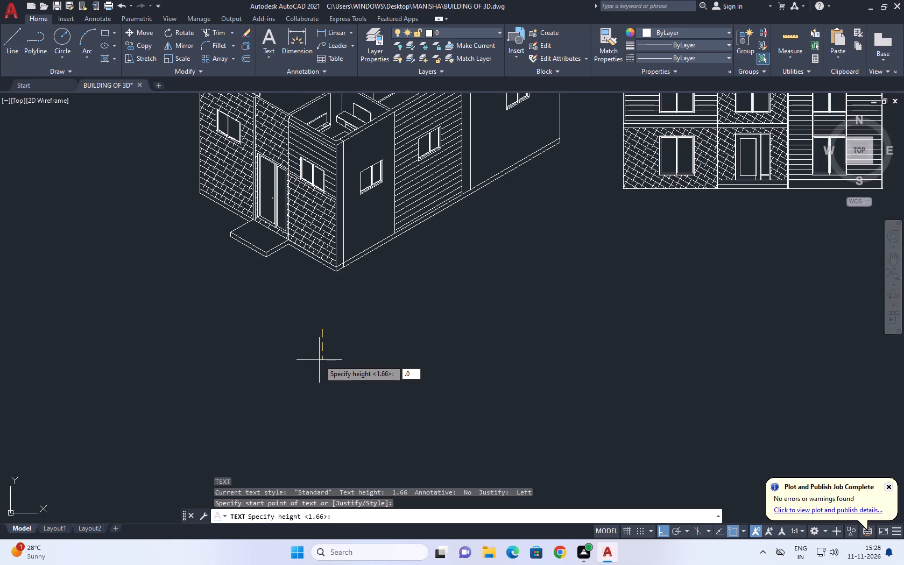
{"action": "key", "text": "BackSpace"}
{"action": "key", "text": "BackSpace"}
{"action": "type", "text": "0.1"}
{"action": "key", "text": "Return"}
{"action": "key", "text": "0"}
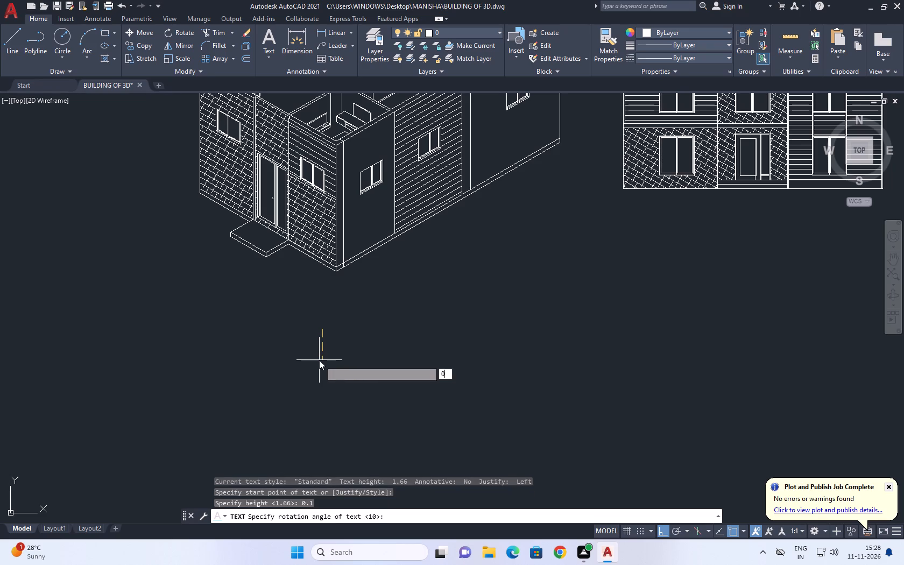
{"action": "key", "text": "Return"}
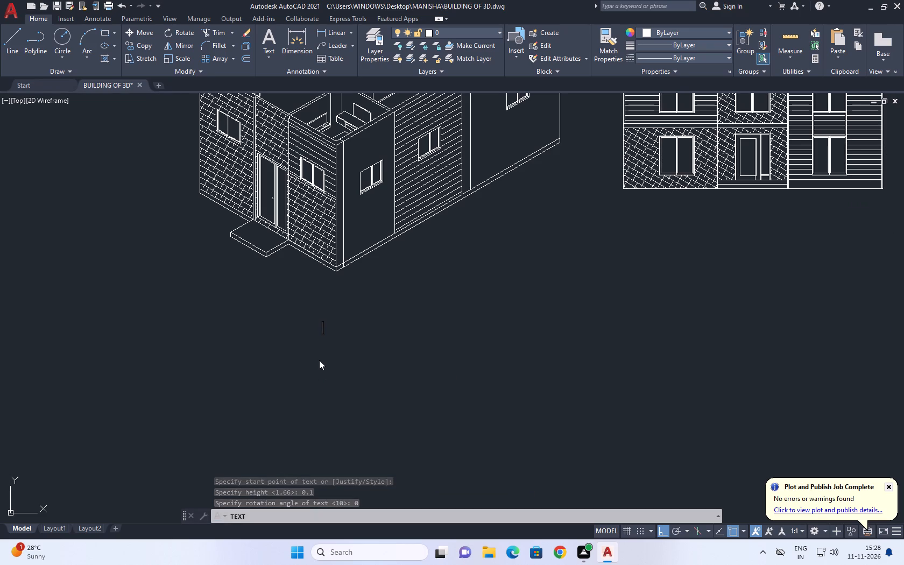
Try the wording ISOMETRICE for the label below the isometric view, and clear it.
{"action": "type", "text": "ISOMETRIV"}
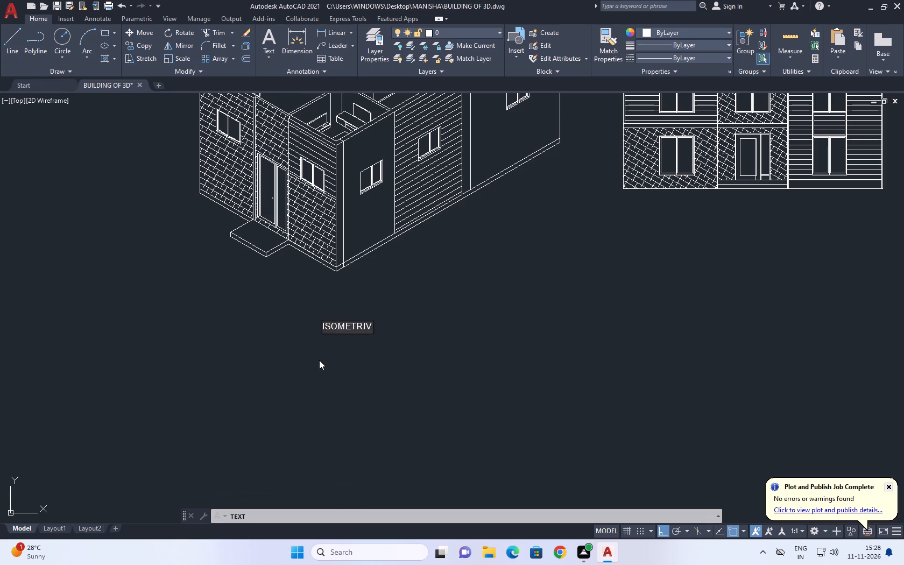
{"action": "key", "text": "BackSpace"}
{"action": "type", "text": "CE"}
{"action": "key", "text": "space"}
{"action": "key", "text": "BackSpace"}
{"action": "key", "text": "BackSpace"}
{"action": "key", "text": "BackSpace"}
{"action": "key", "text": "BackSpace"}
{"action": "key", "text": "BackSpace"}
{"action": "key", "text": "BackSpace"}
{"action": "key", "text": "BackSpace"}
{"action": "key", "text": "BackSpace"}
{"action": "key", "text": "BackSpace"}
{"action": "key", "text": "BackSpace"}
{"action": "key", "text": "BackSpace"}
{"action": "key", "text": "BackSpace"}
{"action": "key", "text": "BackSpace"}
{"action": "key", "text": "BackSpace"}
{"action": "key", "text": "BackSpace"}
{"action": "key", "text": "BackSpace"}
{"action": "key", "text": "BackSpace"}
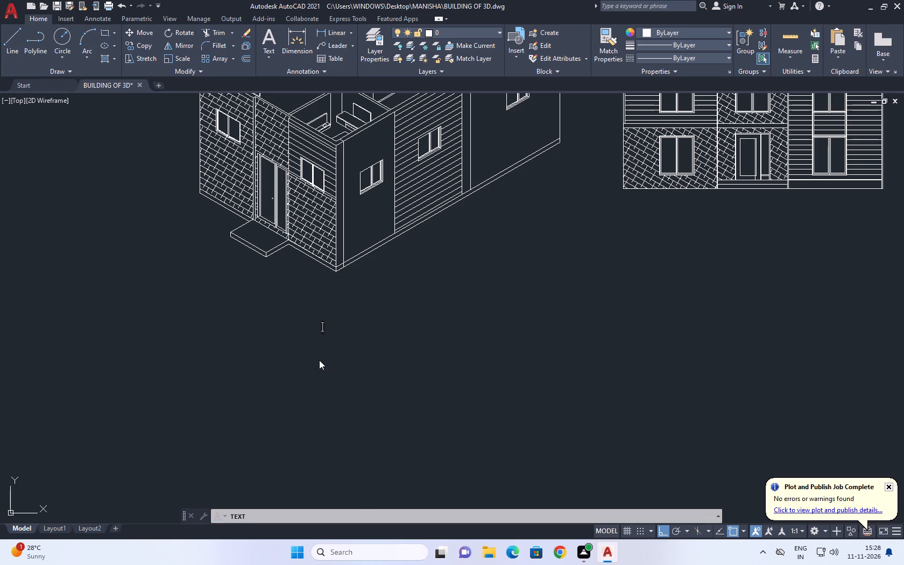
Place the single-line label SECTION A-A beneath the section drawing.
{"action": "scroll", "coordinate": [517, 308], "scroll_direction": "down", "scroll_amount": 2}
{"action": "middle_click_drag", "start_coordinate": [580, 312], "coordinate": [505, 316]}
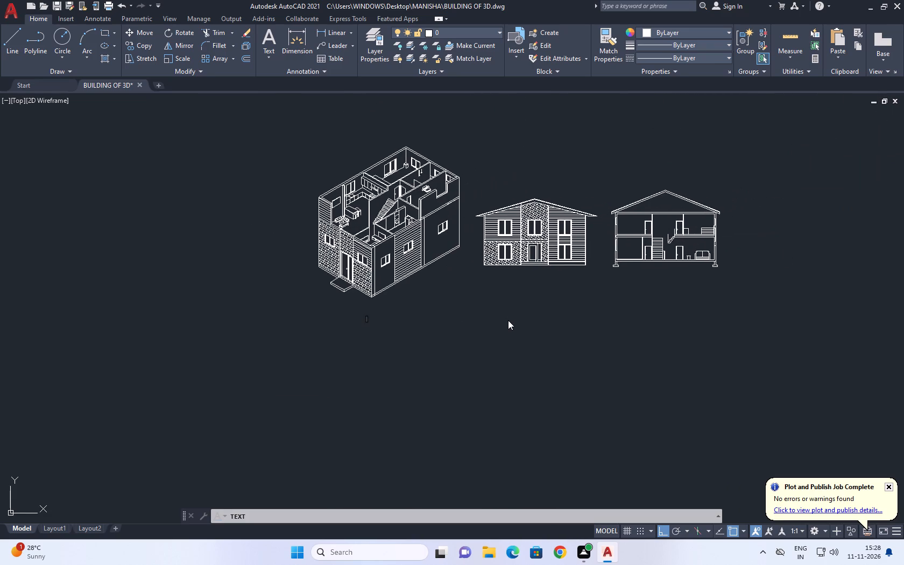
{"action": "scroll", "coordinate": [619, 269], "scroll_direction": "up", "scroll_amount": 2}
{"action": "left_click_drag", "start_coordinate": [696, 262], "coordinate": [677, 260]}
{"action": "type", "text": "SECTION A"}
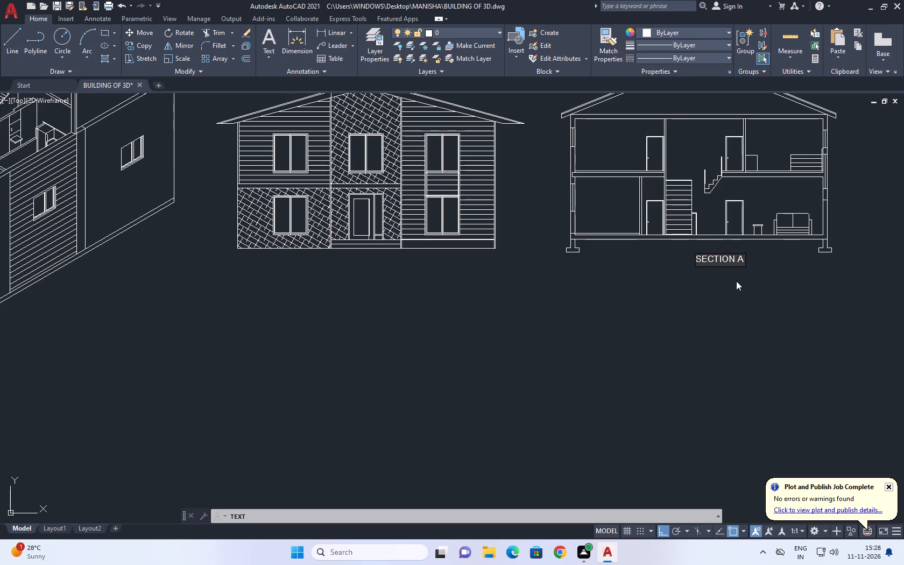
{"action": "type", "text": "-A"}
Place the single-line label FRONT ELEVATION beneath the front elevation and finish the text command.
{"action": "middle_click_drag", "start_coordinate": [539, 236], "coordinate": [650, 264]}
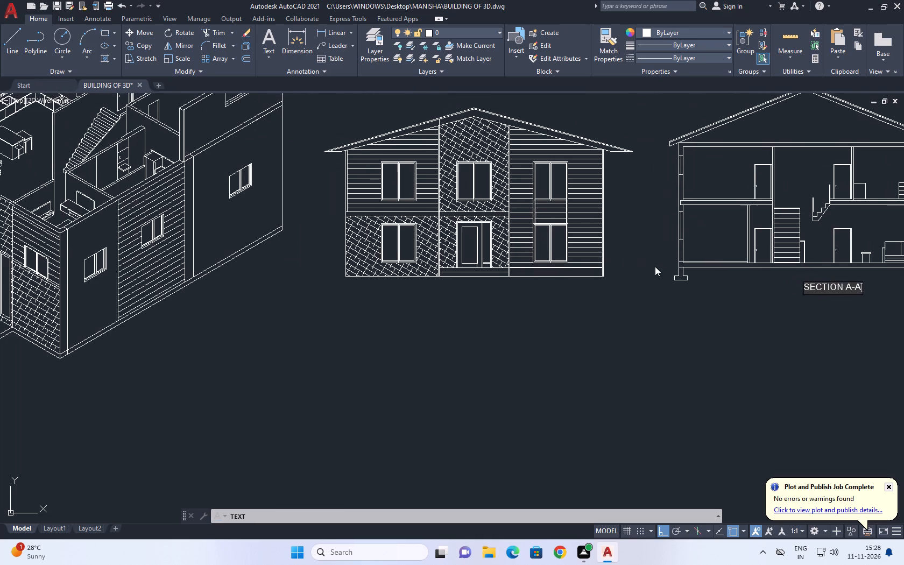
{"action": "left_click_drag", "start_coordinate": [427, 294], "coordinate": [457, 298]}
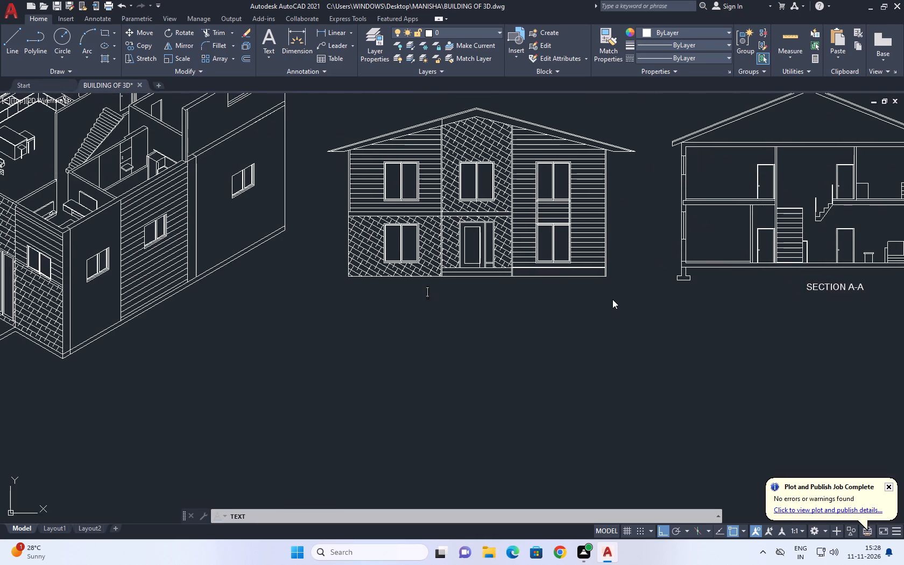
{"action": "type", "text": "FRONT ELE"}
{"action": "type", "text": "VATIO"}
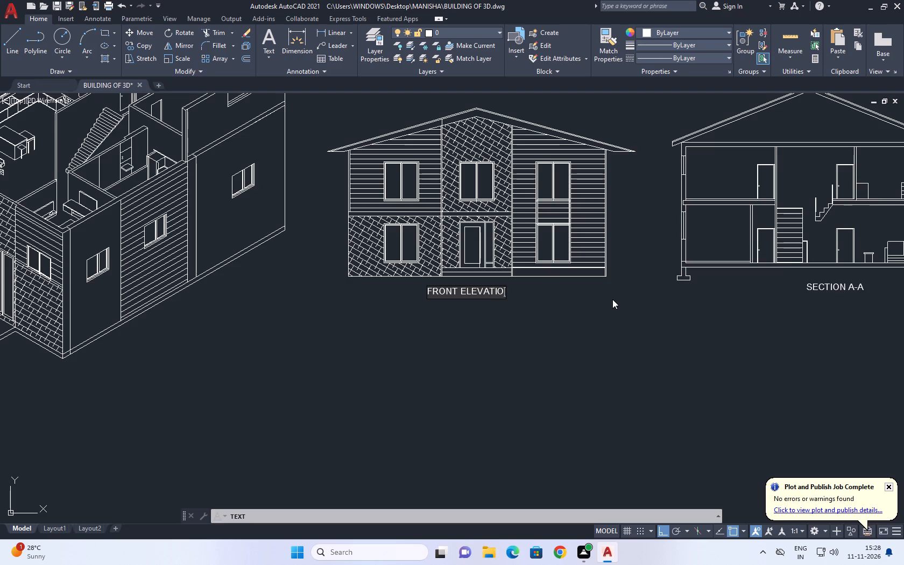
{"action": "key", "text": "n"}
{"action": "middle_click_drag", "start_coordinate": [576, 314], "coordinate": [521, 314]}
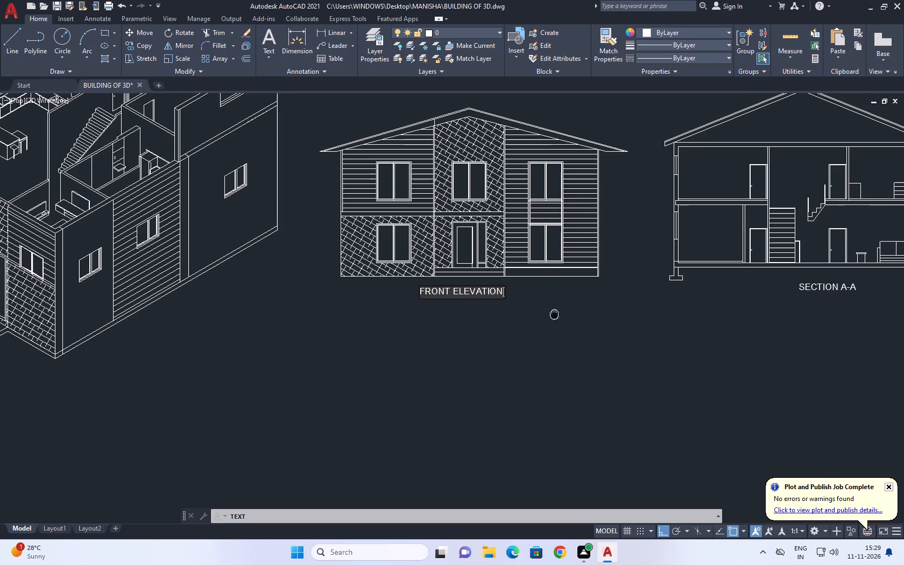
{"action": "middle_click_drag", "start_coordinate": [521, 314], "coordinate": [345, 322]}
{"action": "scroll", "coordinate": [453, 329], "scroll_direction": "down", "scroll_amount": 1}
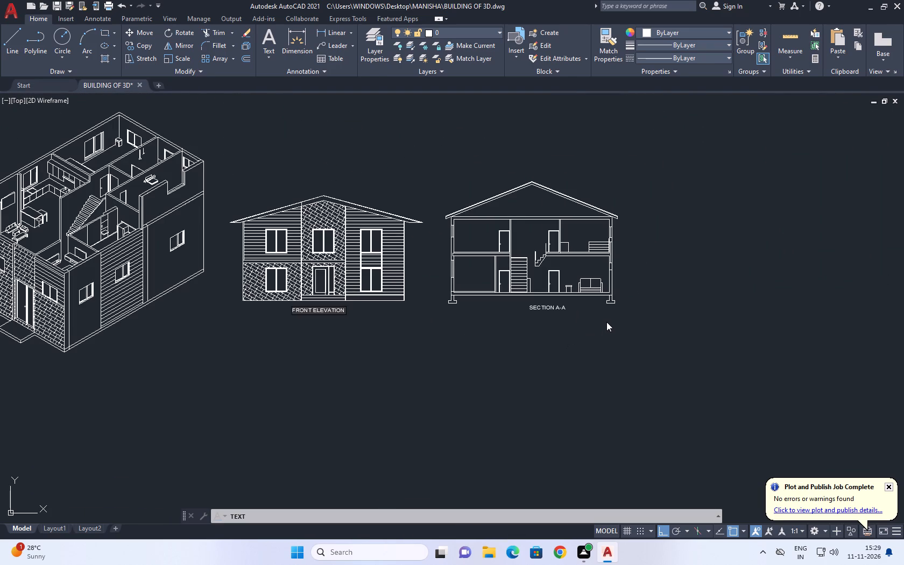
{"action": "key", "text": "Return"}
{"action": "key", "text": "Escape"}
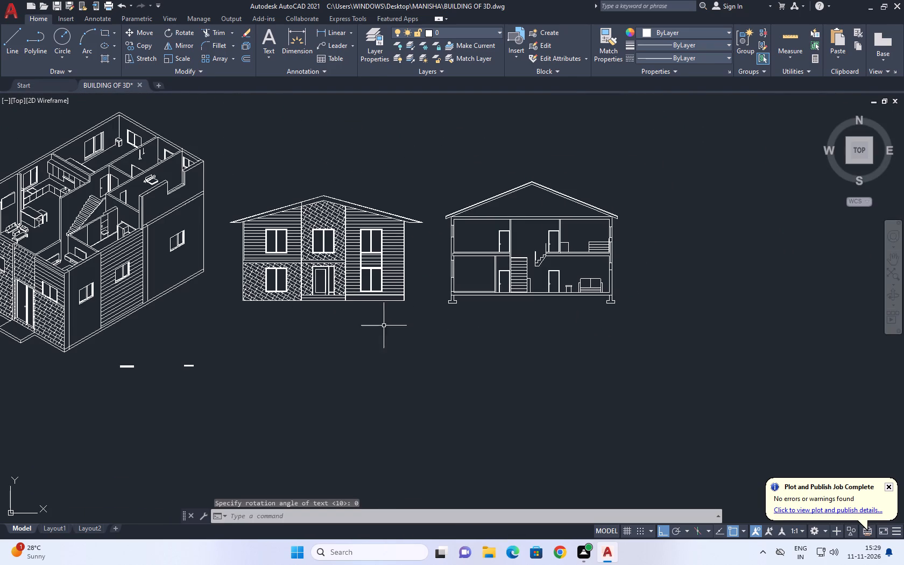
Move the misplaced SECTION A-A label horizontally from near the isometric view to below the section drawing.
{"action": "middle_click_drag", "start_coordinate": [155, 369], "coordinate": [270, 341]}
{"action": "scroll", "coordinate": [310, 343], "scroll_direction": "up", "scroll_amount": 2}
{"action": "left_click", "coordinate": [318, 326]}
{"action": "left_click_drag", "start_coordinate": [272, 351], "coordinate": [258, 356]}
{"action": "middle_click_drag", "start_coordinate": [349, 324], "coordinate": [375, 314]}
{"action": "key", "text": "m"}
{"action": "key", "text": "space"}
{"action": "left_click_drag", "start_coordinate": [260, 352], "coordinate": [266, 349]}
{"action": "scroll", "coordinate": [340, 320], "scroll_direction": "down", "scroll_amount": 2}
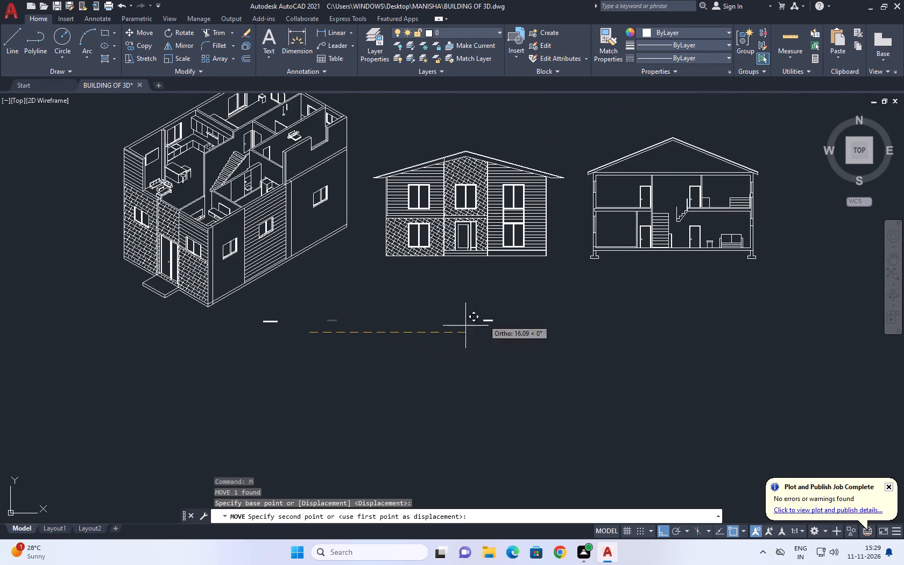
{"action": "left_click", "coordinate": [666, 271]}
Turn Ortho off and move the FRONT ELEVATION label about 18 units to just below the front elevation's entrance.
{"action": "left_click_drag", "start_coordinate": [273, 325], "coordinate": [264, 323]}
{"action": "left_click", "coordinate": [251, 319]}
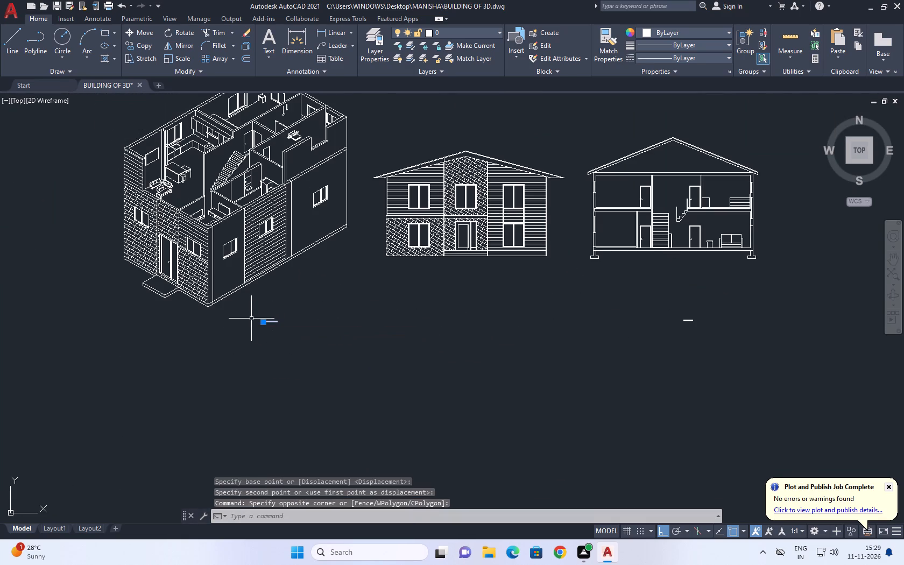
{"action": "middle_click", "coordinate": [315, 331]}
{"action": "type", "text": "M"}
{"action": "key", "text": "space"}
{"action": "left_click", "coordinate": [266, 323]}
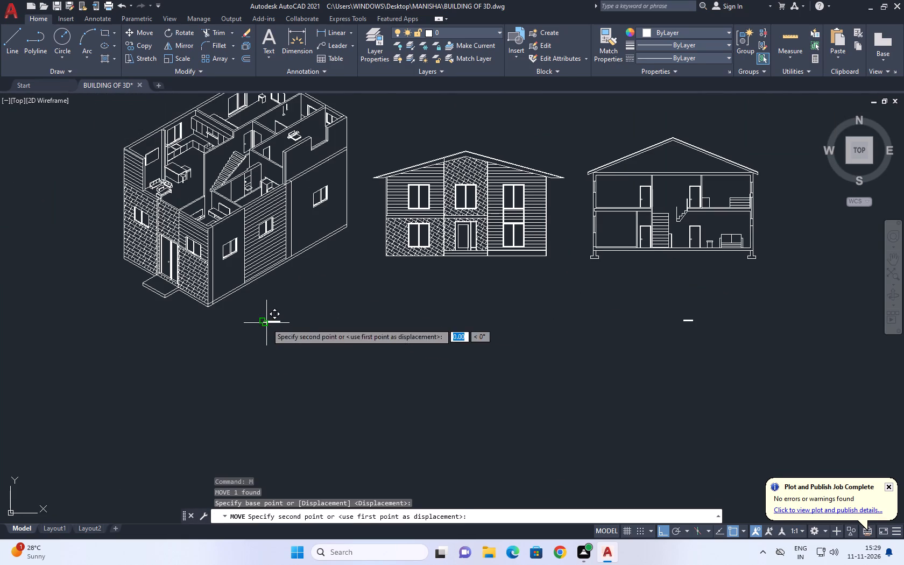
{"action": "key", "text": "F5"}
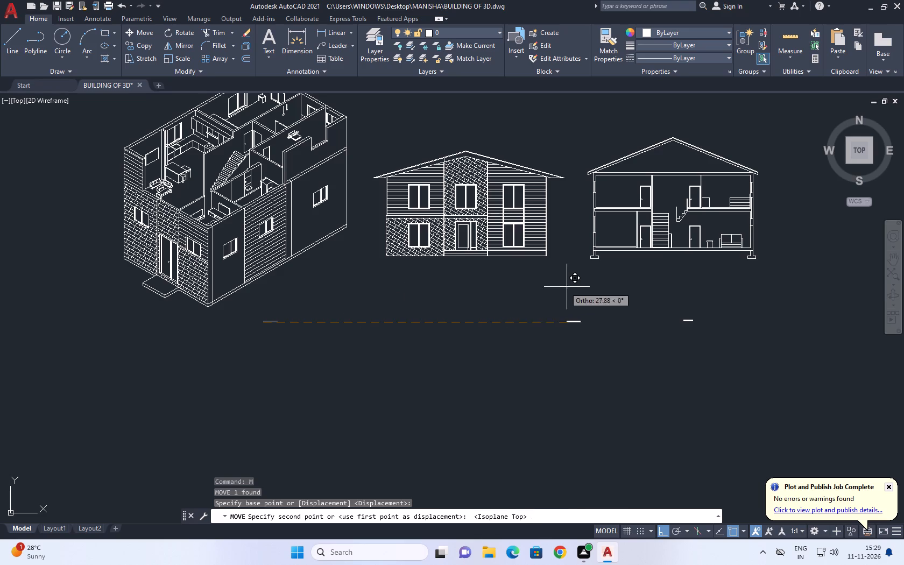
{"action": "key", "text": "F8"}
{"action": "scroll", "coordinate": [486, 297], "scroll_direction": "up", "scroll_amount": 2}
{"action": "scroll", "coordinate": [443, 252], "scroll_direction": "up", "scroll_amount": 1}
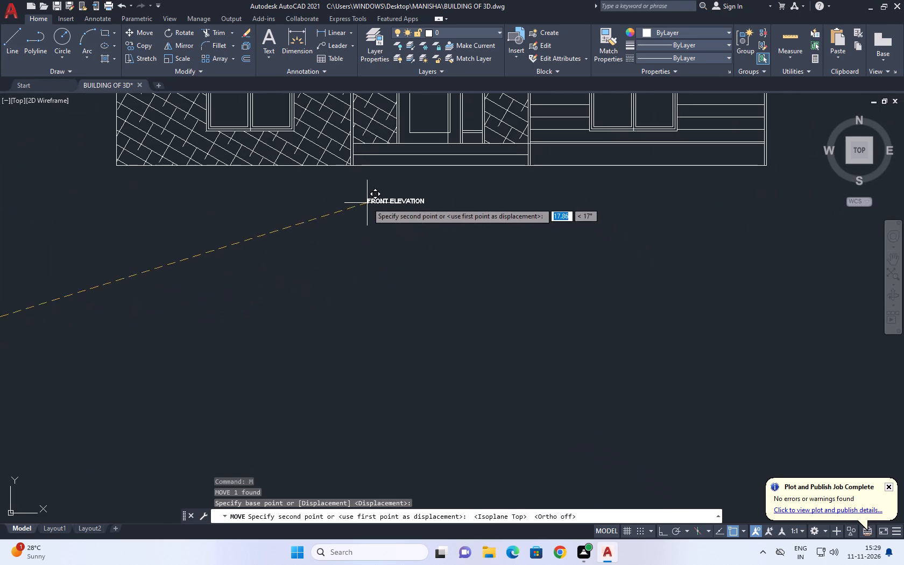
{"action": "left_click_drag", "start_coordinate": [380, 194], "coordinate": [380, 202]}
Move the SECTION A-A label up about 5.3 units so it sits just beneath the section's floor line.
{"action": "scroll", "coordinate": [423, 284], "scroll_direction": "down", "scroll_amount": 3}
{"action": "scroll", "coordinate": [676, 315], "scroll_direction": "up", "scroll_amount": 2}
{"action": "left_click_drag", "start_coordinate": [623, 382], "coordinate": [609, 371]}
{"action": "left_click_drag", "start_coordinate": [571, 318], "coordinate": [566, 314]}
{"action": "middle_click_drag", "start_coordinate": [646, 319], "coordinate": [634, 338]}
{"action": "key", "text": "m"}
{"action": "key", "text": "space"}
{"action": "left_click", "coordinate": [577, 376]}
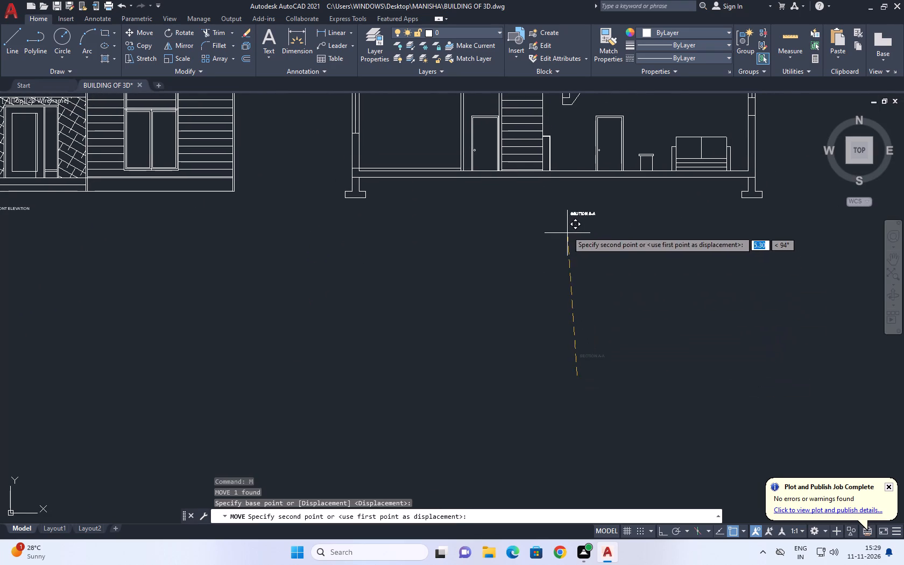
{"action": "left_click", "coordinate": [574, 228]}
Turn on the grid display.
{"action": "scroll", "coordinate": [525, 284], "scroll_direction": "down", "scroll_amount": 3}
{"action": "middle_click_drag", "start_coordinate": [508, 256], "coordinate": [519, 325]}
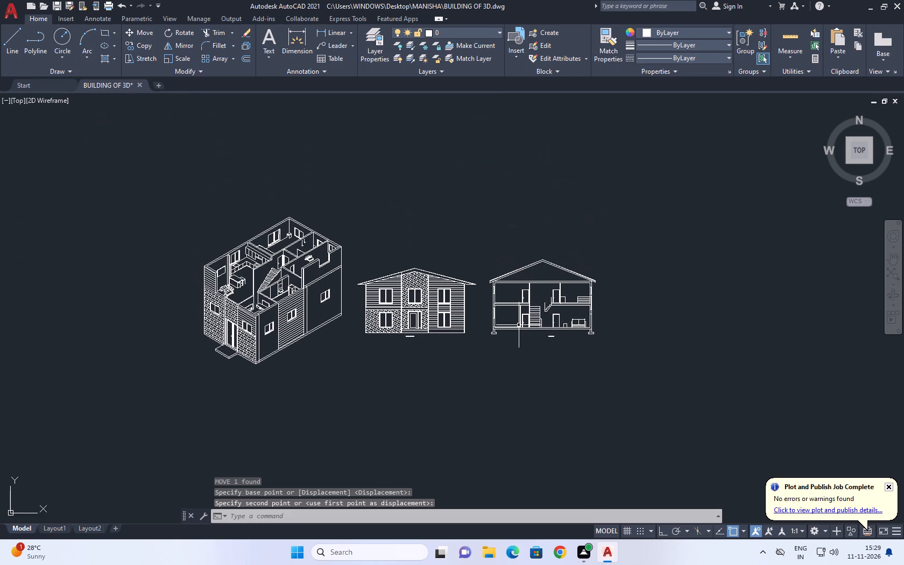
{"action": "key", "text": "F7"}
Scale up the FRONT ELEVATION label until it is slightly wider than the entrance bay above it.
{"action": "scroll", "coordinate": [390, 335], "scroll_direction": "up", "scroll_amount": 1}
{"action": "middle_click", "coordinate": [500, 337]}
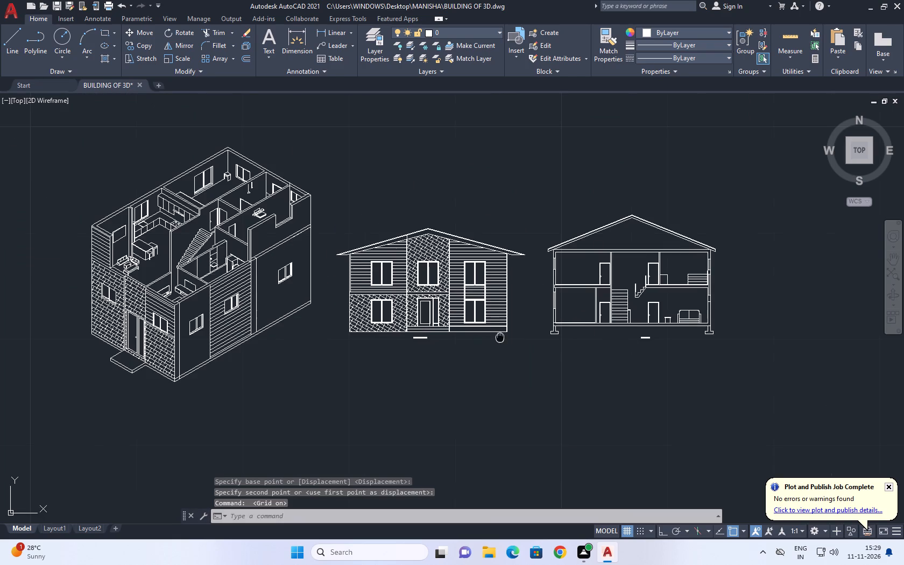
{"action": "scroll", "coordinate": [485, 336], "scroll_direction": "up", "scroll_amount": 2}
{"action": "middle_click_drag", "start_coordinate": [555, 331], "coordinate": [437, 345]}
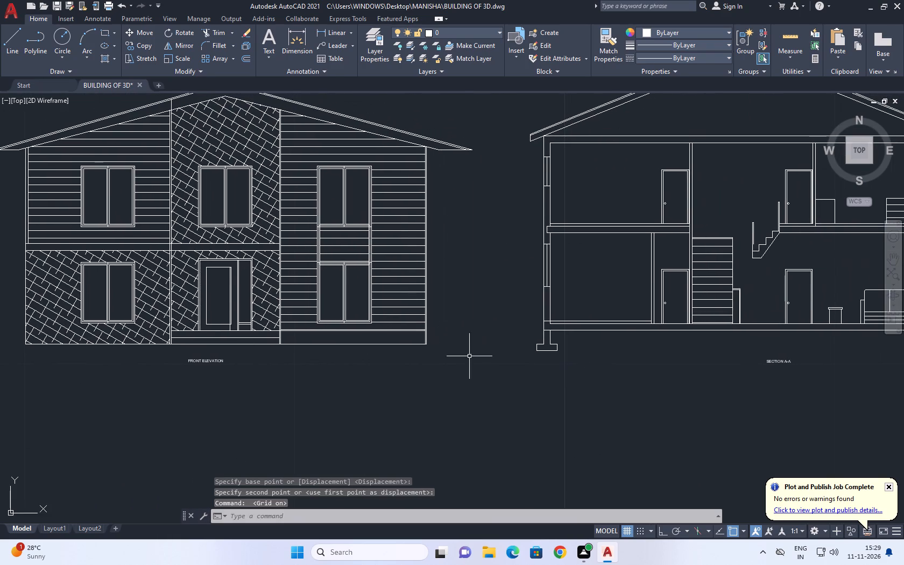
{"action": "left_click", "coordinate": [224, 365]}
{"action": "left_click", "coordinate": [199, 361]}
{"action": "right_click", "coordinate": [240, 369]}
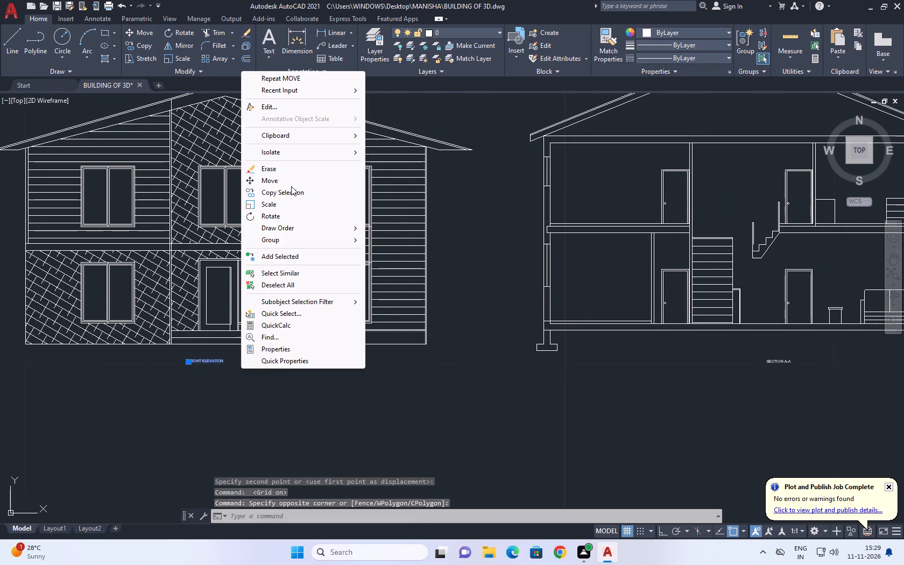
{"action": "key", "text": "Escape"}
{"action": "key", "text": "s"}
{"action": "key", "text": "c"}
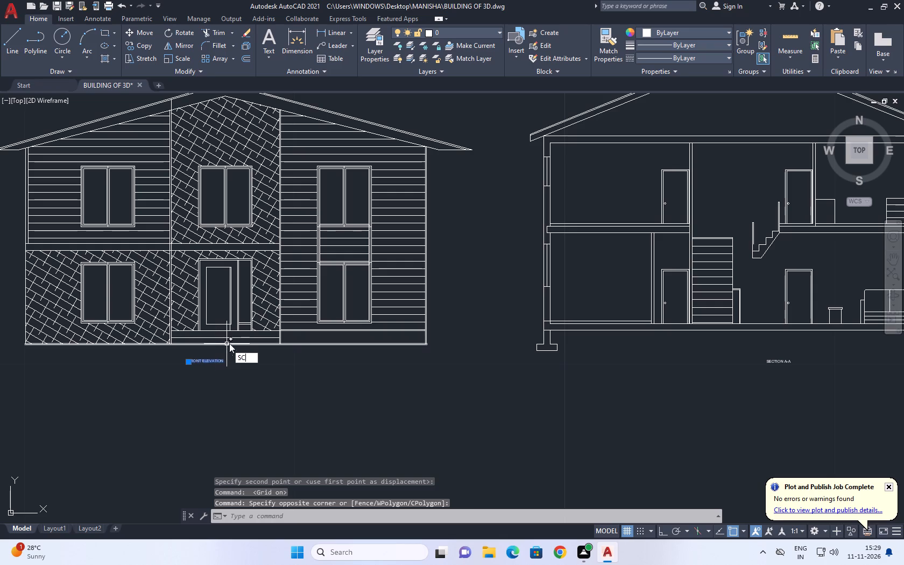
{"action": "key", "text": "space"}
{"action": "left_click", "coordinate": [196, 361]}
{"action": "left_click", "coordinate": [260, 371]}
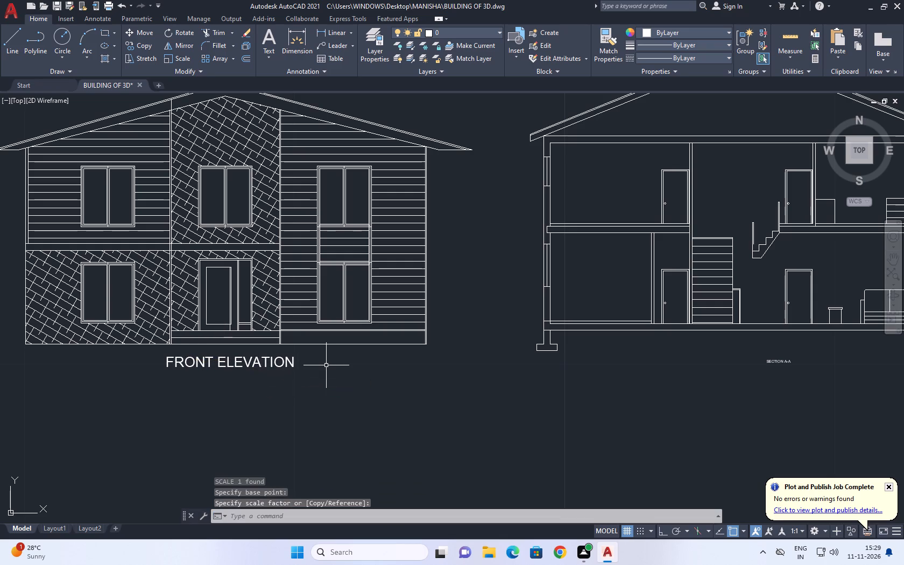
Match the SECTION A-A label's text properties to the enlarged FRONT ELEVATION label.
{"action": "type", "text": "MA"}
{"action": "key", "text": "space"}
{"action": "left_click", "coordinate": [266, 362]}
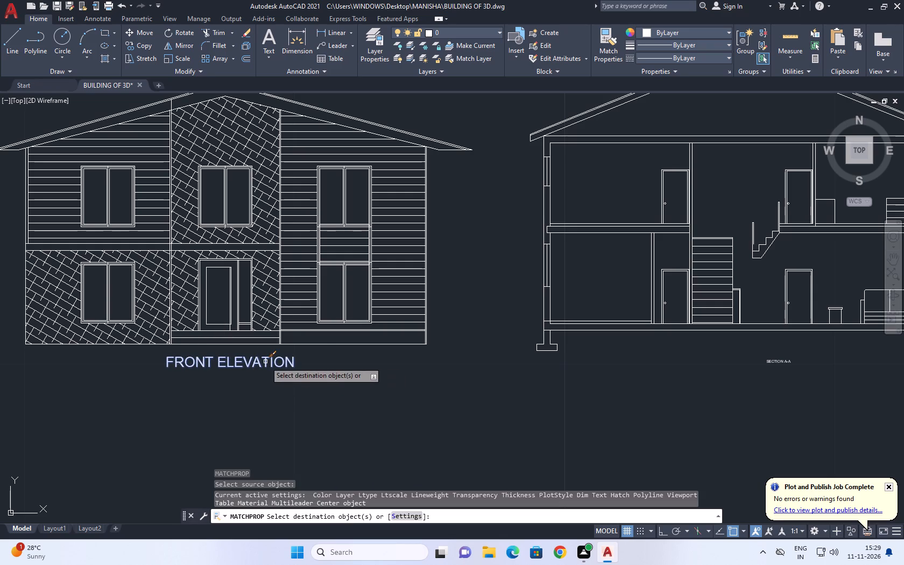
{"action": "left_click", "coordinate": [775, 362]}
{"action": "scroll", "coordinate": [609, 340], "scroll_direction": "down", "scroll_amount": 1}
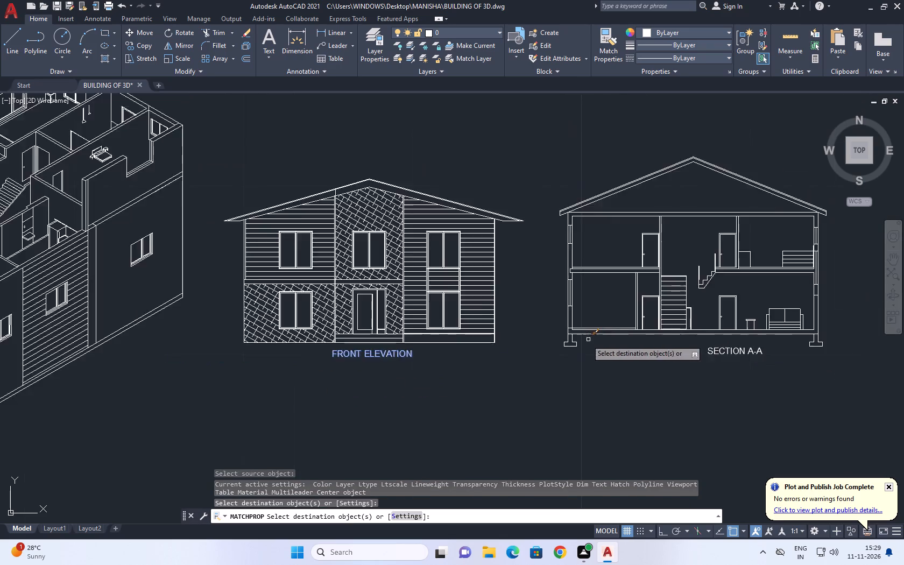
{"action": "scroll", "coordinate": [585, 340], "scroll_direction": "down", "scroll_amount": 1}
{"action": "key", "text": "Escape"}
{"action": "scroll", "coordinate": [665, 324], "scroll_direction": "up", "scroll_amount": 3}
{"action": "scroll", "coordinate": [652, 237], "scroll_direction": "down", "scroll_amount": 1}
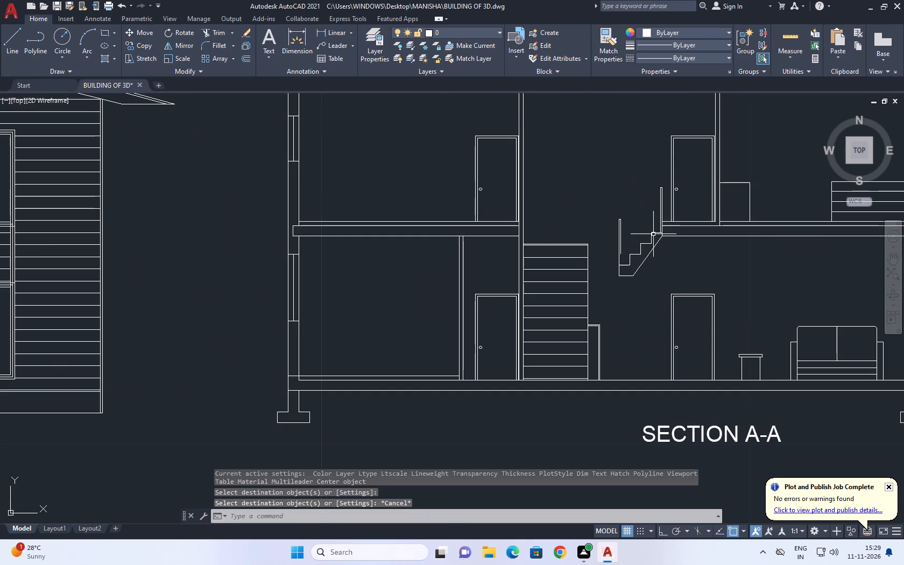
Move the free-standing railing post from the upper flight's lowest step to the edge of the front-facing stair flight.
{"action": "scroll", "coordinate": [638, 251], "scroll_direction": "up", "scroll_amount": 2}
{"action": "middle_click_drag", "start_coordinate": [638, 286], "coordinate": [560, 267]}
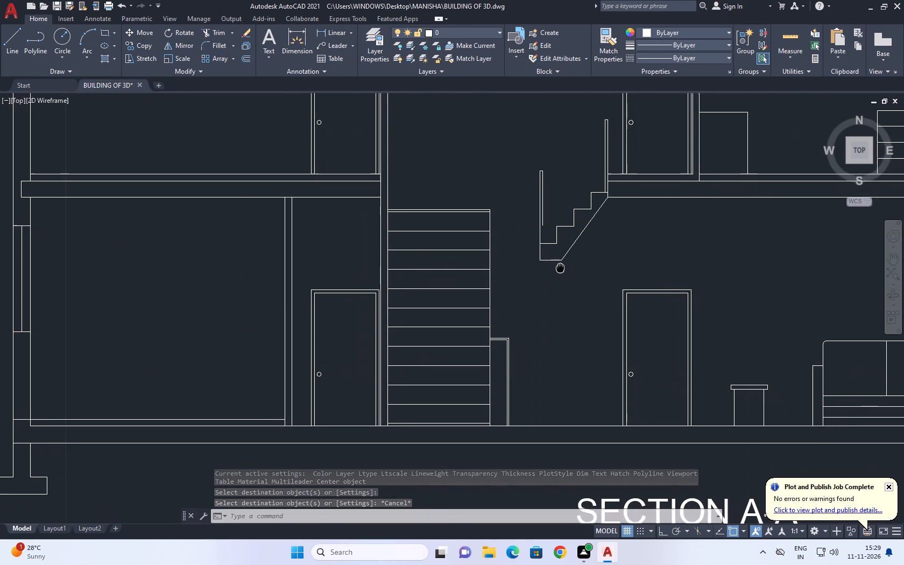
{"action": "middle_click_drag", "start_coordinate": [560, 267], "coordinate": [559, 267]}
{"action": "scroll", "coordinate": [550, 183], "scroll_direction": "down", "scroll_amount": 1}
{"action": "middle_click_drag", "start_coordinate": [596, 215], "coordinate": [571, 300]}
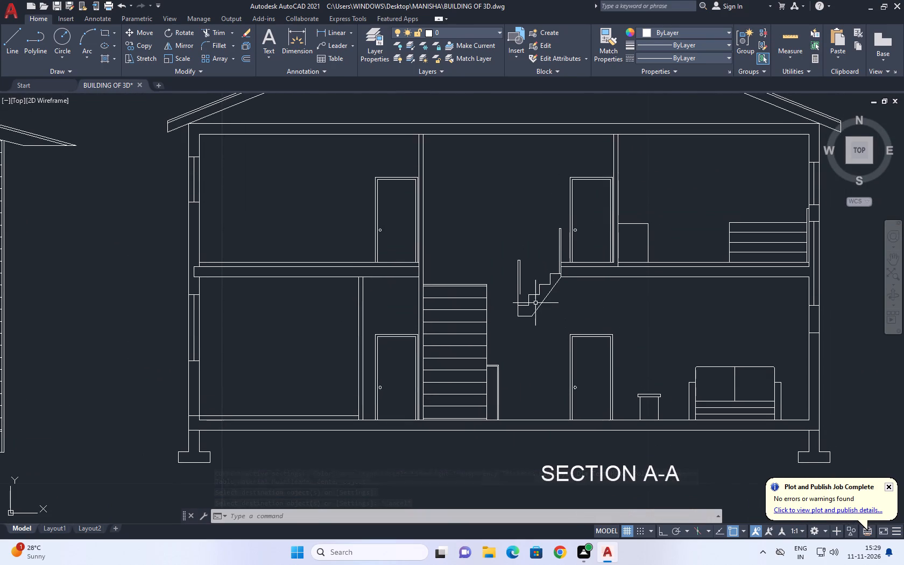
{"action": "scroll", "coordinate": [527, 310], "scroll_direction": "up", "scroll_amount": 1}
{"action": "left_click_drag", "start_coordinate": [534, 206], "coordinate": [519, 227]}
{"action": "left_click", "coordinate": [490, 256]}
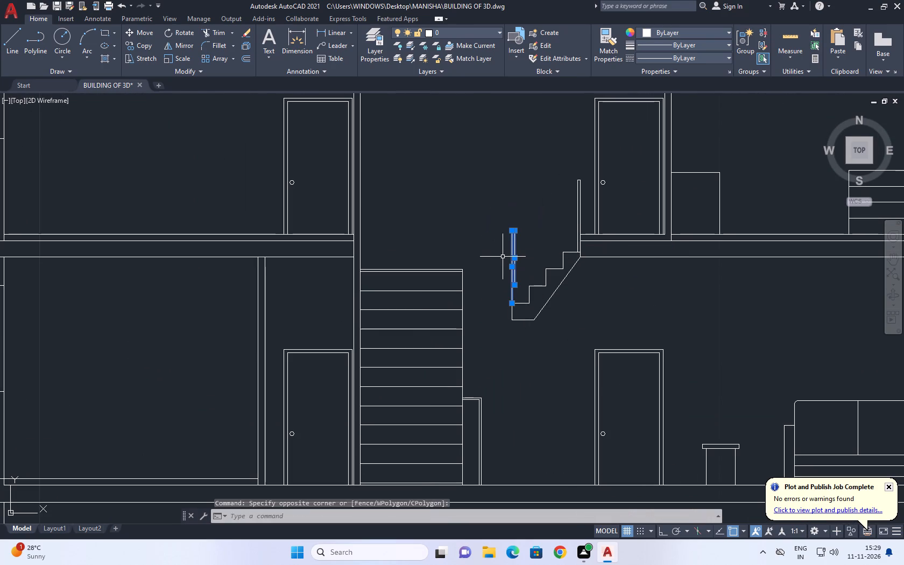
{"action": "type", "text": "M"}
{"action": "key", "text": "space"}
{"action": "scroll", "coordinate": [518, 265], "scroll_direction": "up", "scroll_amount": 1}
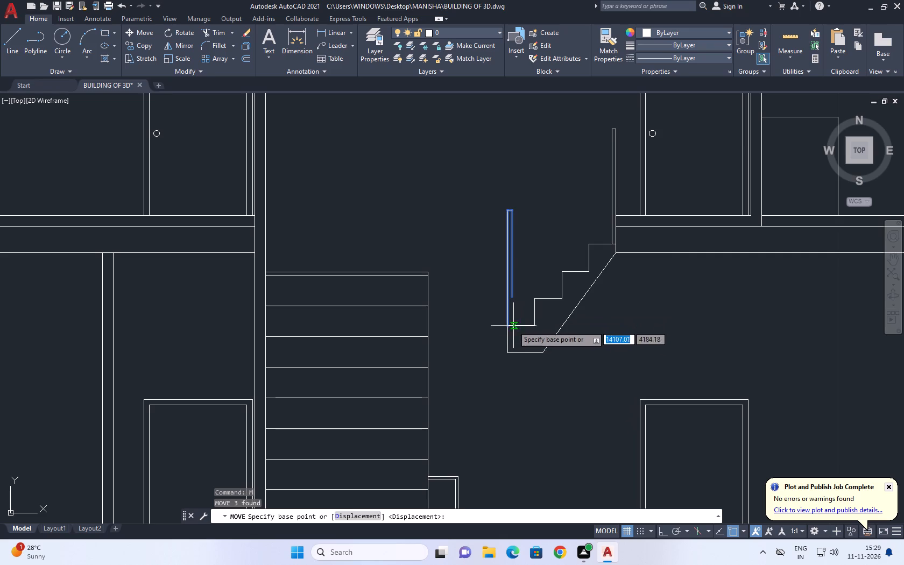
{"action": "left_click", "coordinate": [507, 325]}
{"action": "left_click", "coordinate": [427, 316]}
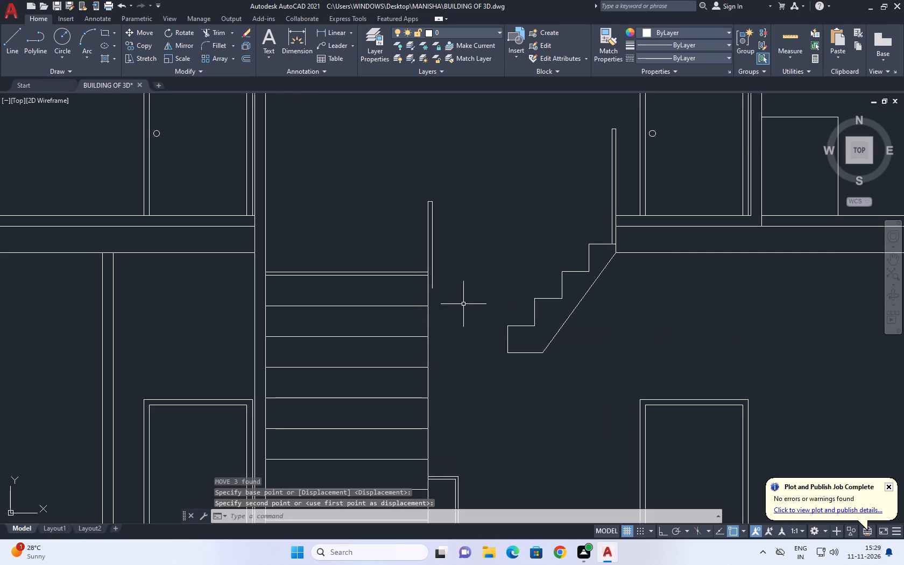
Copy the upper flight's steps and sloping underside line down so the copy starts at the front-facing flight's edge.
{"action": "middle_click_drag", "start_coordinate": [545, 331], "coordinate": [493, 271]}
{"action": "left_click_drag", "start_coordinate": [552, 191], "coordinate": [531, 201]}
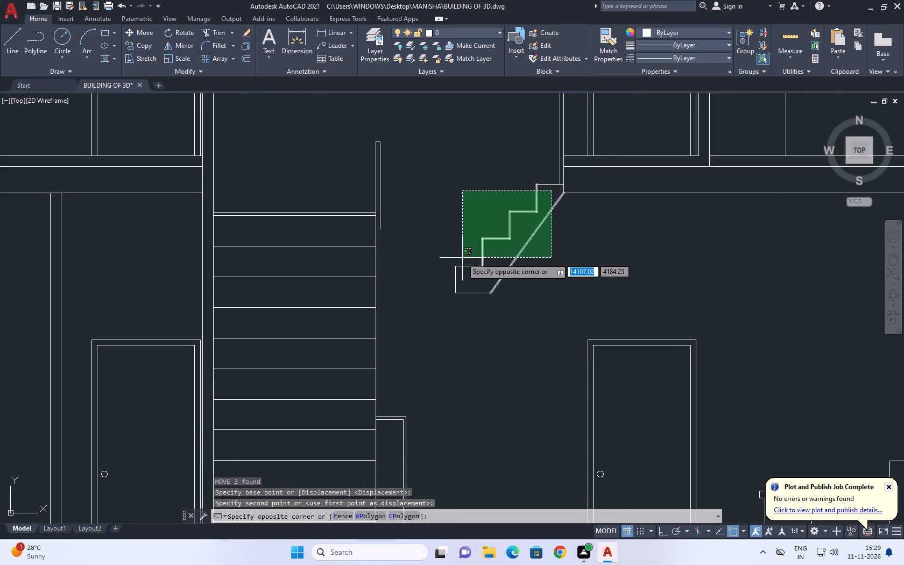
{"action": "left_click", "coordinate": [437, 300]}
{"action": "key", "text": "c"}
{"action": "key", "text": "o"}
{"action": "key", "text": "space"}
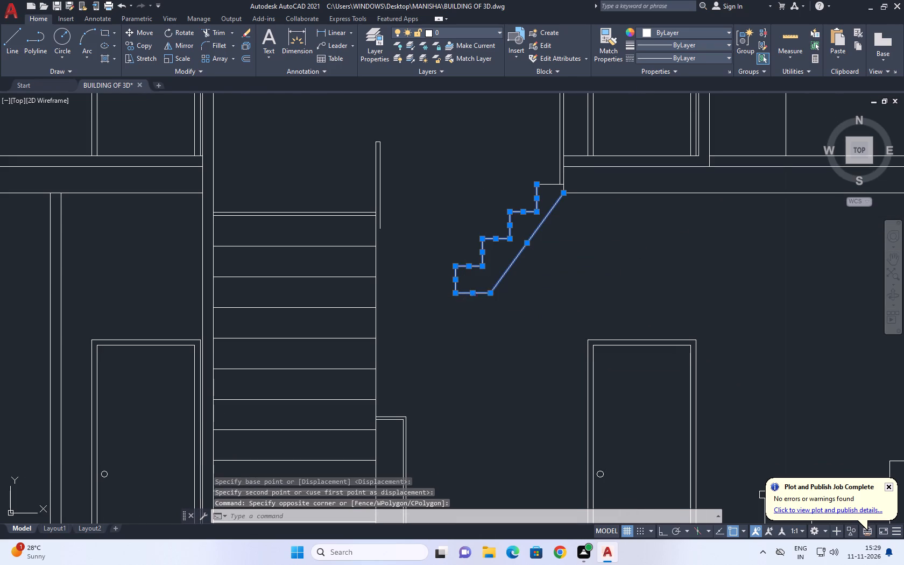
{"action": "left_click", "coordinate": [489, 297]}
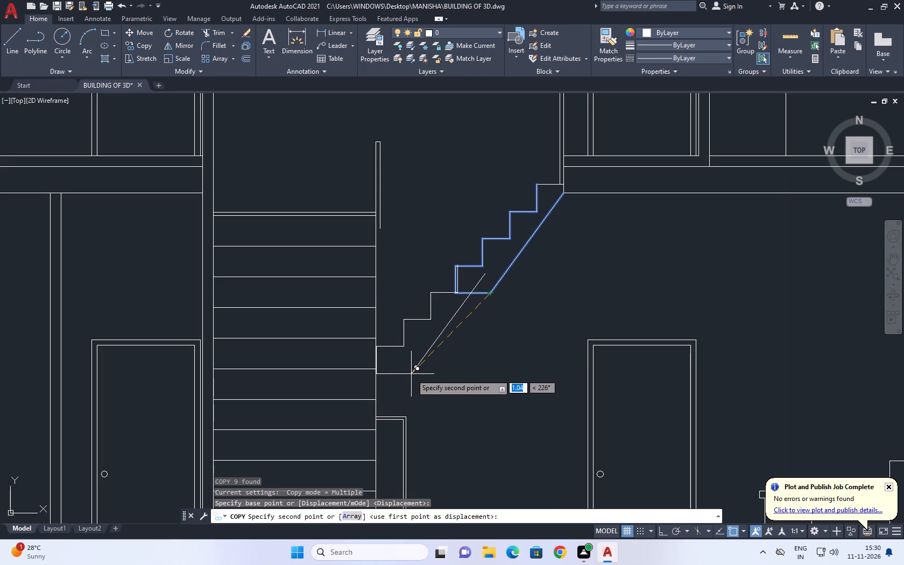
{"action": "left_click", "coordinate": [411, 374]}
{"action": "key", "text": "Escape"}
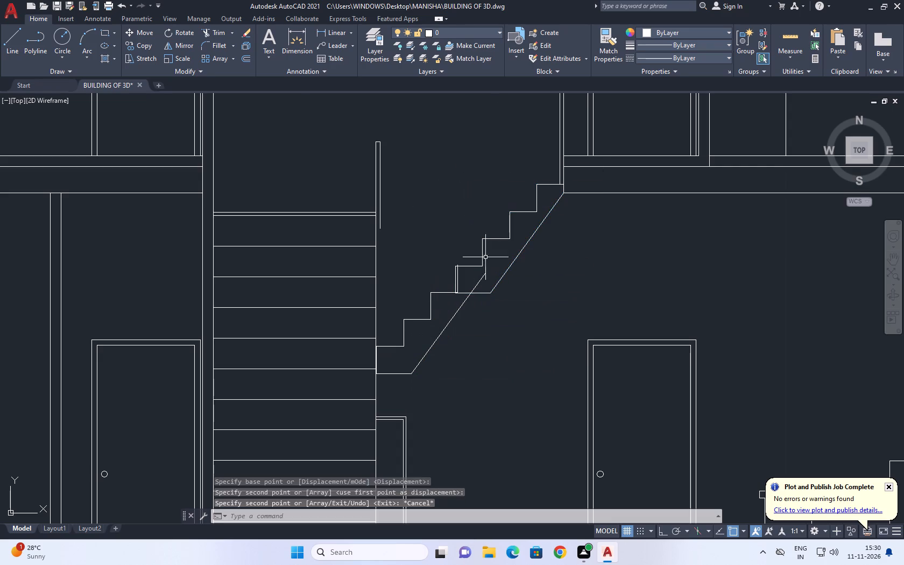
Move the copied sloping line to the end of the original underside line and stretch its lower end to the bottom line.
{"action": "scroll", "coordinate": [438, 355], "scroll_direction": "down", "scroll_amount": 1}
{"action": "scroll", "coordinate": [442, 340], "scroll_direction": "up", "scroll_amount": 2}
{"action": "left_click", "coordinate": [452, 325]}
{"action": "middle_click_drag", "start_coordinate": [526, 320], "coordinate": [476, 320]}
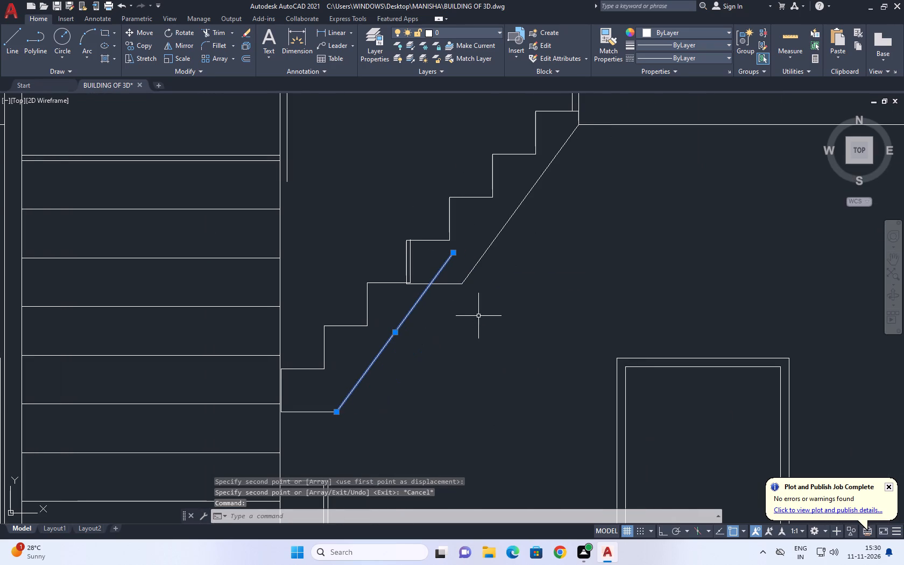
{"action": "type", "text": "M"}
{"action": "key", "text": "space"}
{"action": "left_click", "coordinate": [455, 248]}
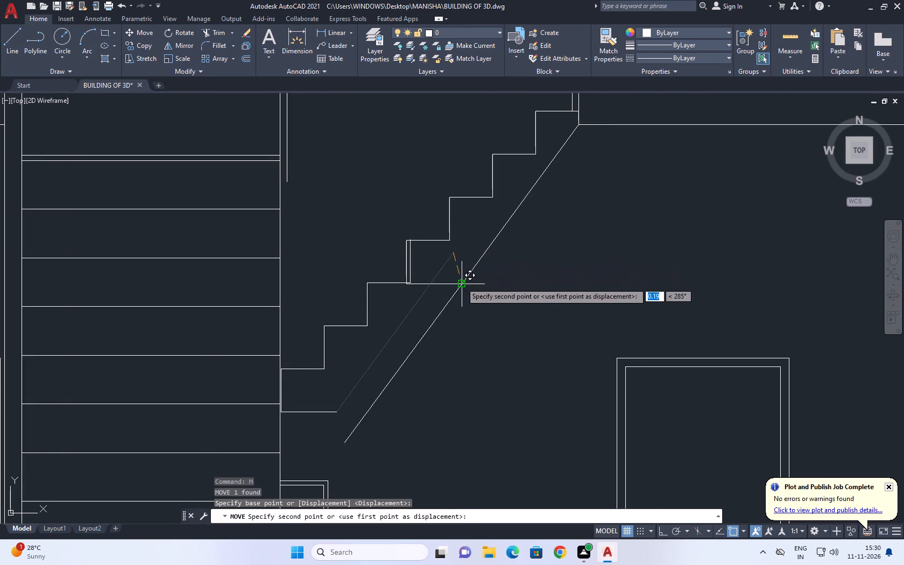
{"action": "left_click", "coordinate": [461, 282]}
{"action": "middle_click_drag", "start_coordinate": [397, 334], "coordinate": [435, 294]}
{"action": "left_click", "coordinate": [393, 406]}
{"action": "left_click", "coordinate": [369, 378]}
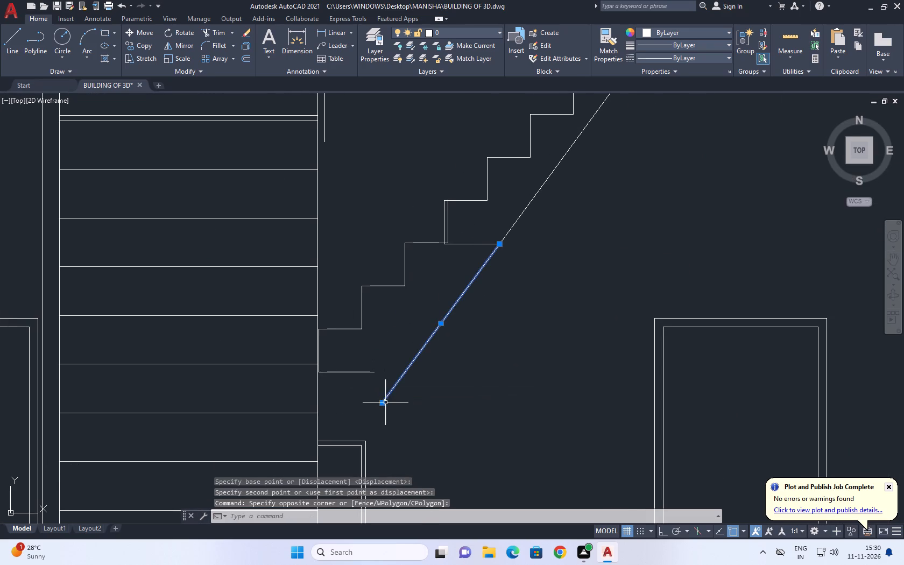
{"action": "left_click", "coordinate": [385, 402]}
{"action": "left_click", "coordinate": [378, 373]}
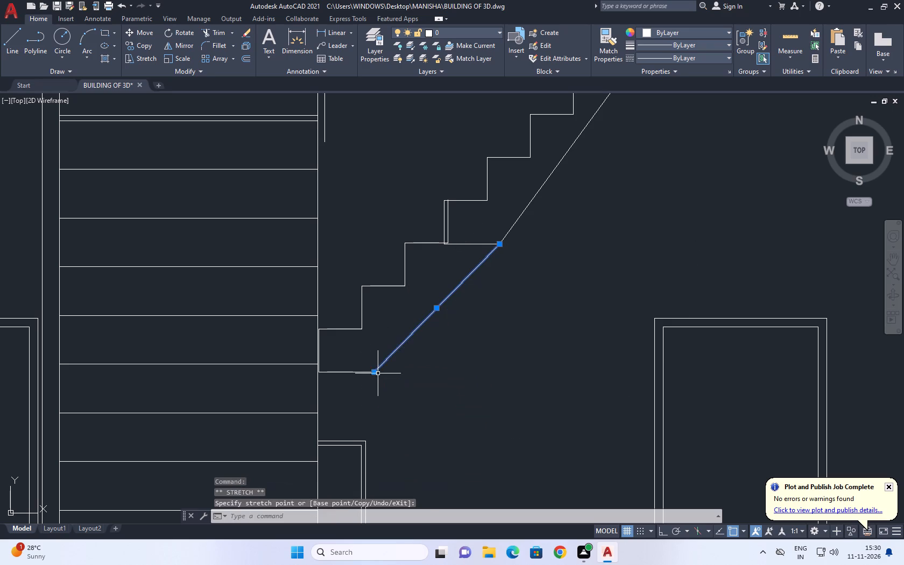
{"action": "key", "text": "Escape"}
Delete the duplicate riser line where the original and copied stair flights overlap.
{"action": "scroll", "coordinate": [475, 327], "scroll_direction": "down", "scroll_amount": 1}
{"action": "scroll", "coordinate": [450, 270], "scroll_direction": "up", "scroll_amount": 3}
{"action": "left_click", "coordinate": [477, 257]}
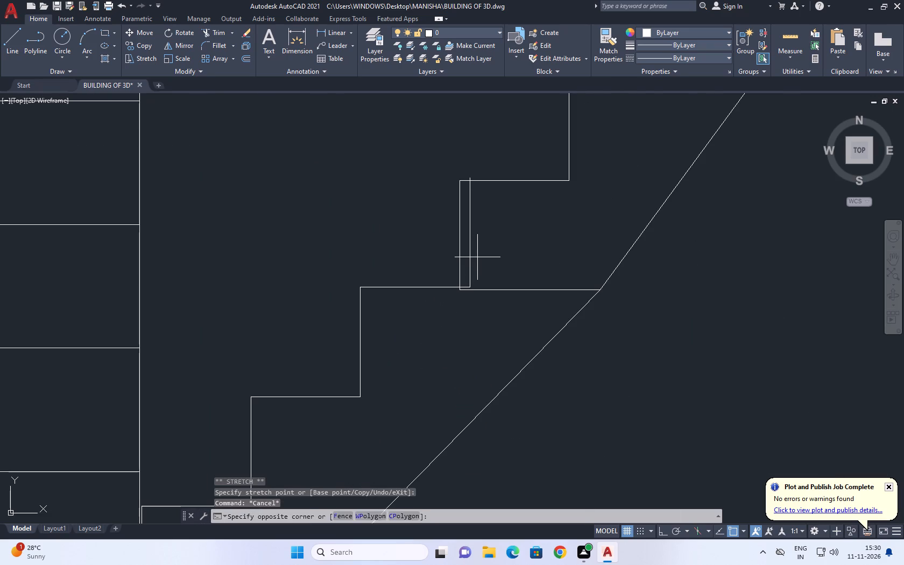
{"action": "double_click", "coordinate": [471, 242]}
{"action": "key", "text": "Delete"}
Move the top tread and riser of the copied flight sideways so the tread ends at the original flight's lowest riser.
{"action": "scroll", "coordinate": [453, 301], "scroll_direction": "up", "scroll_amount": 1}
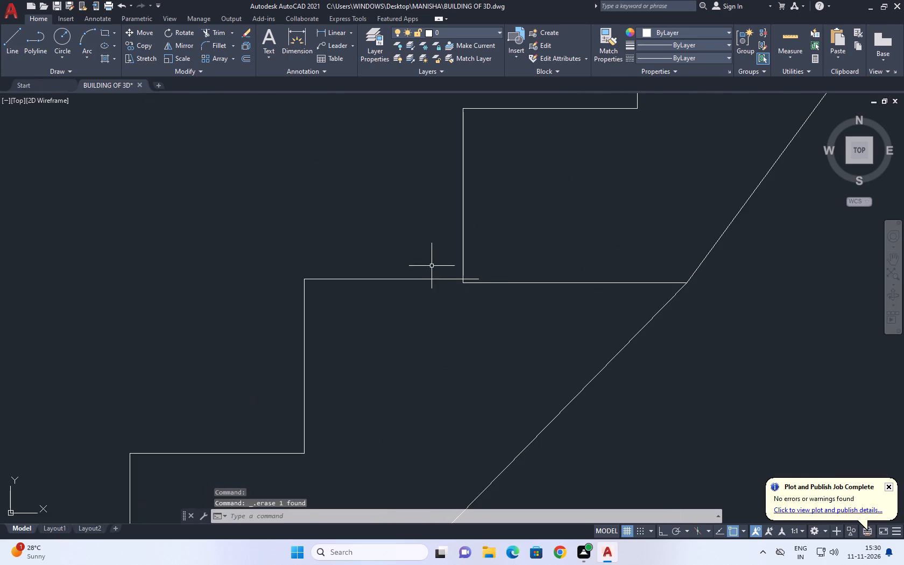
{"action": "left_click", "coordinate": [432, 265]}
{"action": "left_click", "coordinate": [299, 331]}
{"action": "middle_click_drag", "start_coordinate": [332, 326], "coordinate": [377, 323]}
{"action": "key", "text": "m"}
{"action": "key", "text": "space"}
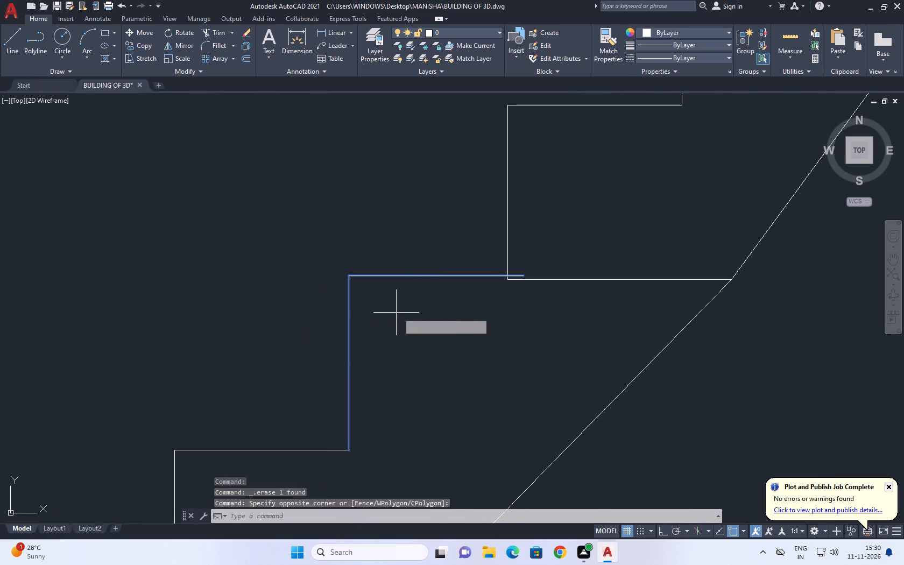
{"action": "left_click", "coordinate": [521, 277]}
{"action": "left_click_drag", "start_coordinate": [510, 279], "coordinate": [510, 285]}
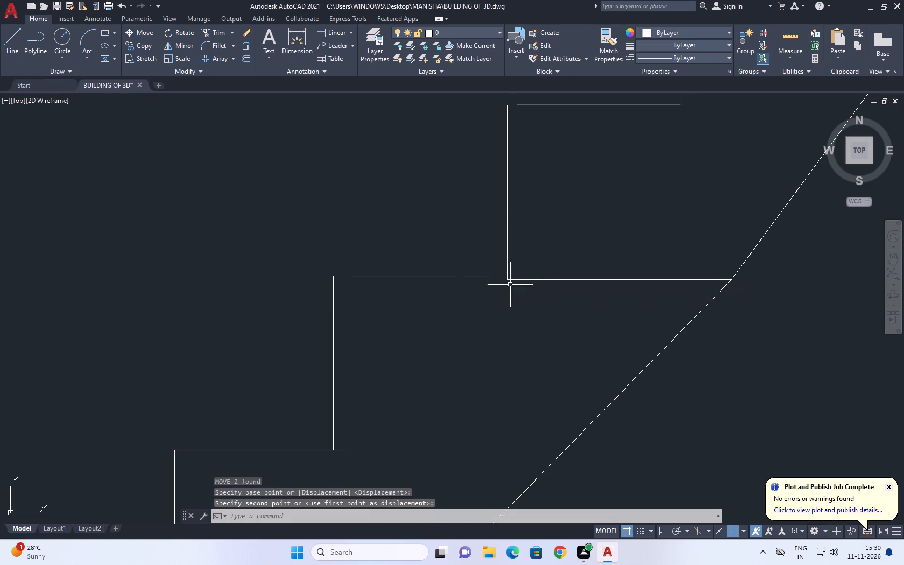
Move the same tread and riser down so the tread meets the bottom end of the original flight's lowest riser.
{"action": "scroll", "coordinate": [465, 273], "scroll_direction": "up", "scroll_amount": 1}
{"action": "left_click_drag", "start_coordinate": [456, 258], "coordinate": [444, 264]}
{"action": "left_click_drag", "start_coordinate": [192, 333], "coordinate": [186, 337]}
{"action": "middle_click_drag", "start_coordinate": [276, 315], "coordinate": [353, 281]}
{"action": "key", "text": "m"}
{"action": "key", "text": "space"}
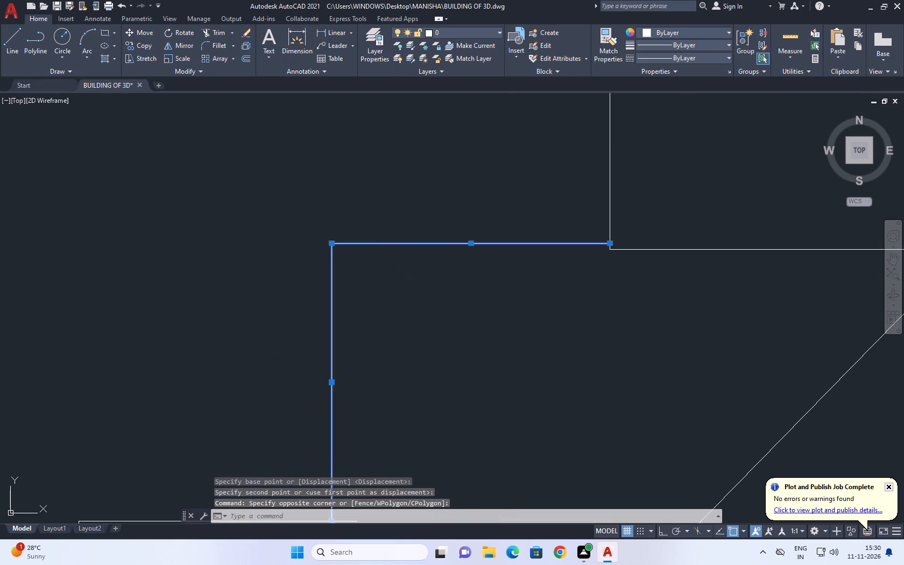
{"action": "scroll", "coordinate": [576, 251], "scroll_direction": "up", "scroll_amount": 2}
{"action": "left_click", "coordinate": [647, 242]}
{"action": "left_click", "coordinate": [649, 253]}
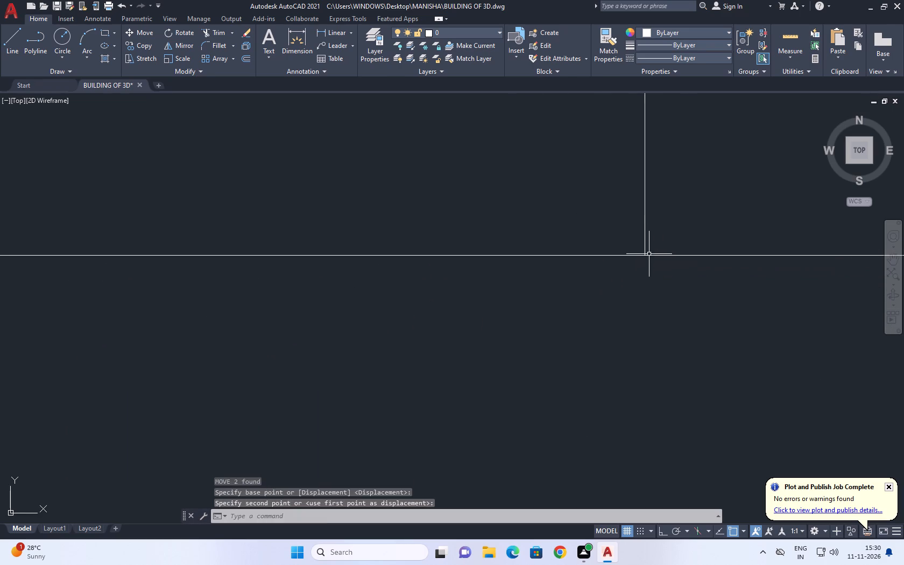
Trim the overhanging line ends where the moved riser meets the tread below it.
{"action": "scroll", "coordinate": [643, 213], "scroll_direction": "down", "scroll_amount": 6}
{"action": "scroll", "coordinate": [615, 262], "scroll_direction": "up", "scroll_amount": 3}
{"action": "middle_click_drag", "start_coordinate": [566, 238], "coordinate": [571, 267]}
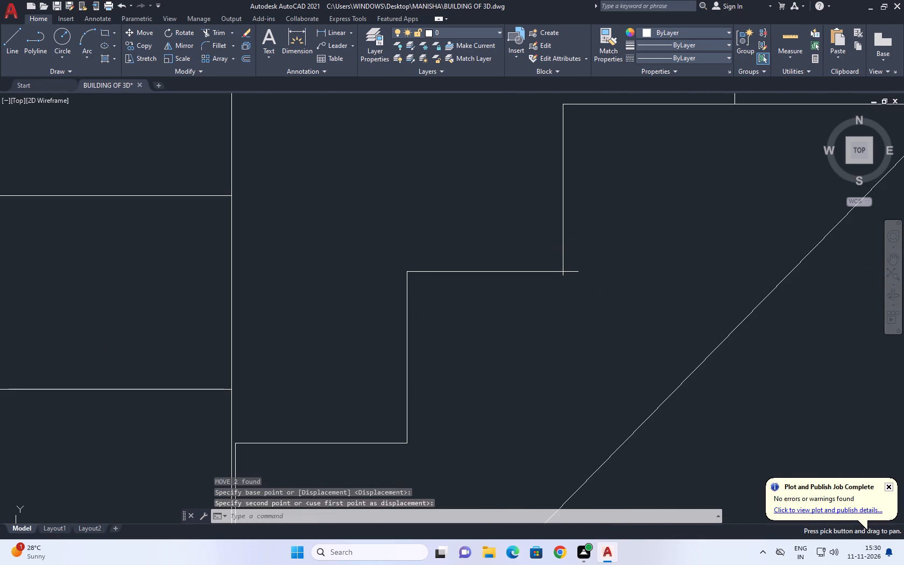
{"action": "type", "text": "TR"}
{"action": "scroll", "coordinate": [571, 267], "scroll_direction": "up", "scroll_amount": 3}
{"action": "key", "text": "space"}
{"action": "left_click", "coordinate": [570, 266]}
{"action": "left_click", "coordinate": [520, 302]}
{"action": "right_click", "coordinate": [595, 240]}
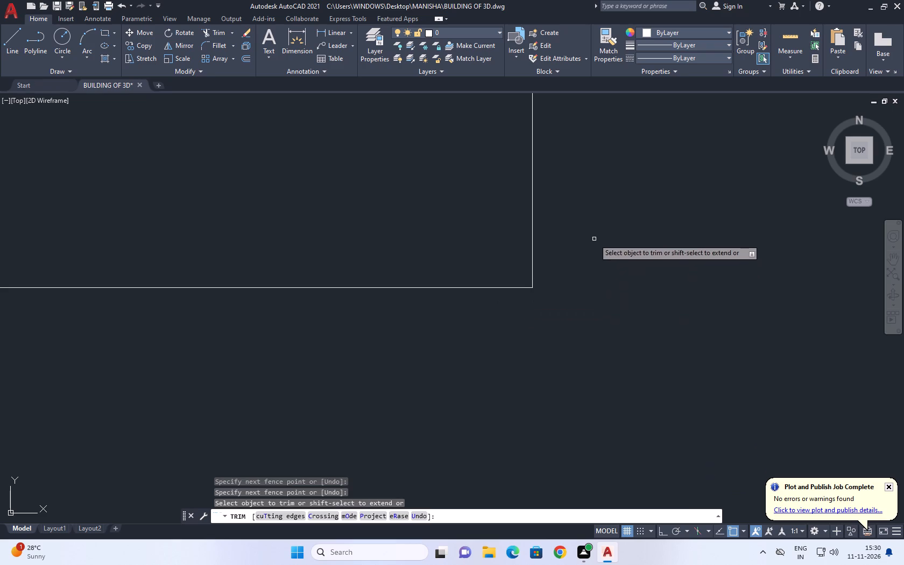
{"action": "left_click", "coordinate": [620, 254]}
Trim the leftover horizontal line between the junction riser and the sloping underside of the stair.
{"action": "scroll", "coordinate": [576, 230], "scroll_direction": "down", "scroll_amount": 8}
{"action": "middle_click_drag", "start_coordinate": [628, 213], "coordinate": [625, 229]}
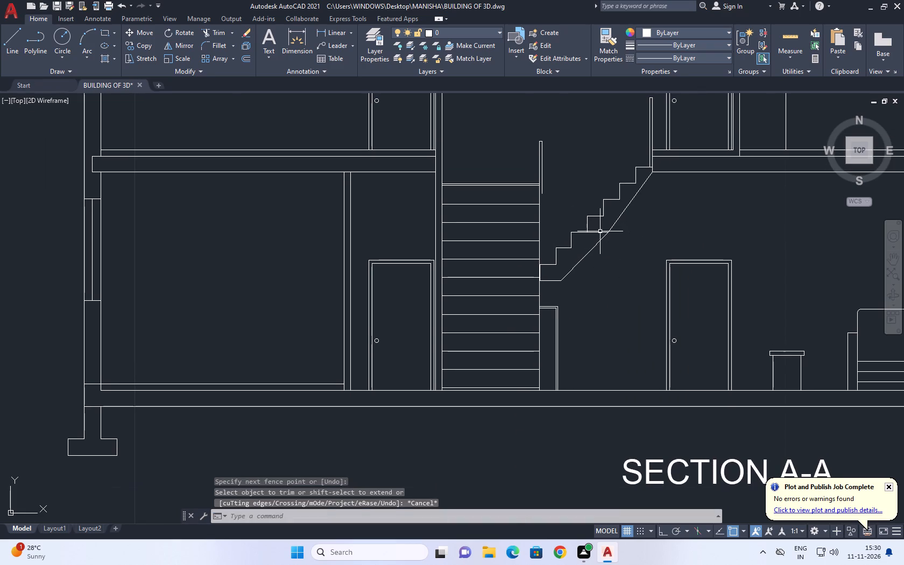
{"action": "type", "text": "TR"}
{"action": "key", "text": "space"}
{"action": "scroll", "coordinate": [599, 231], "scroll_direction": "up", "scroll_amount": 2}
{"action": "left_click", "coordinate": [598, 231]}
{"action": "left_click", "coordinate": [569, 246]}
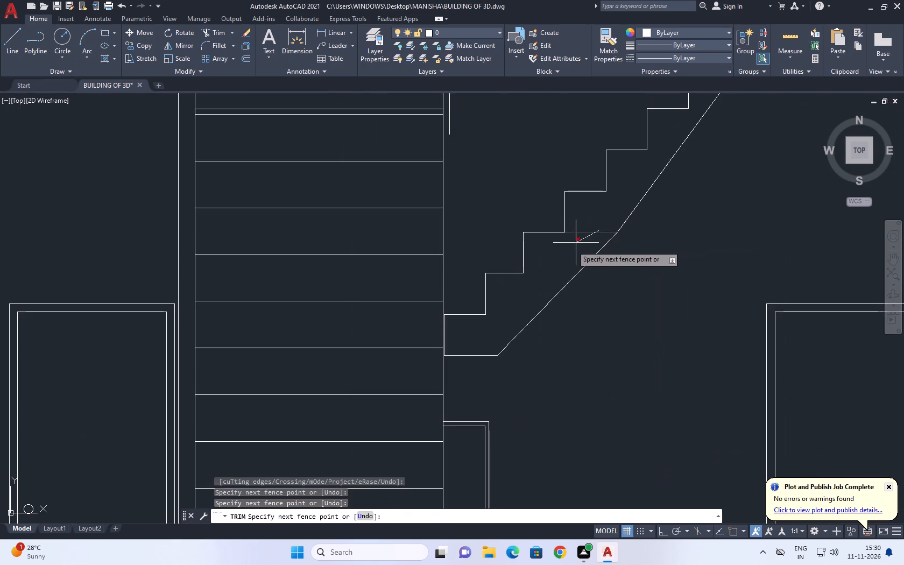
{"action": "scroll", "coordinate": [621, 243], "scroll_direction": "down", "scroll_amount": 3}
{"action": "key", "text": "space"}
Delete the copied lower segment of the stair's sloping underside.
{"action": "scroll", "coordinate": [591, 273], "scroll_direction": "up", "scroll_amount": 2}
{"action": "left_click", "coordinate": [617, 245]}
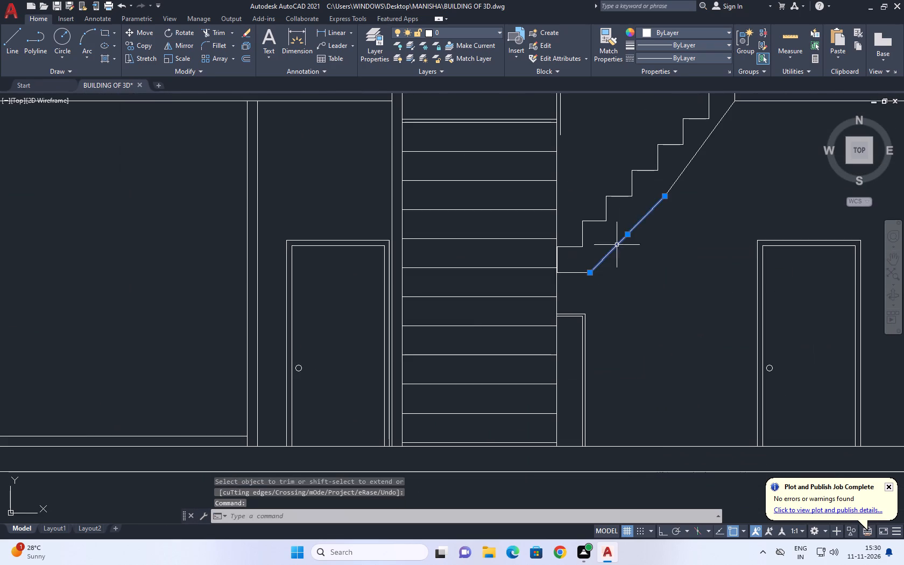
{"action": "scroll", "coordinate": [644, 243], "scroll_direction": "up", "scroll_amount": 1}
{"action": "middle_click_drag", "start_coordinate": [644, 245], "coordinate": [623, 262]}
{"action": "key", "text": "Delete"}
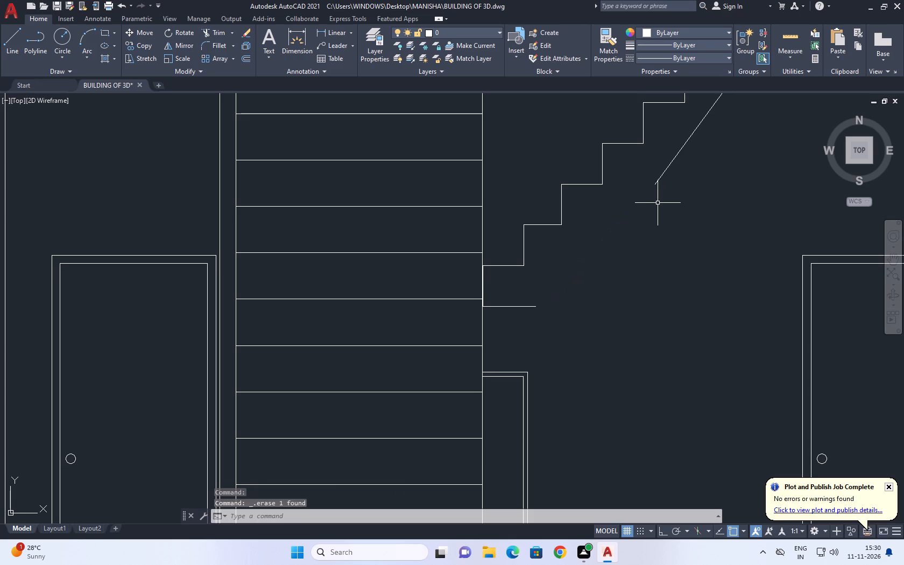
Extend the original sloping underside line downward and fillet it with the bottom line of the lower flight.
{"action": "key", "text": "e"}
{"action": "key", "text": "x"}
{"action": "key", "text": "space"}
{"action": "left_click", "coordinate": [656, 182]}
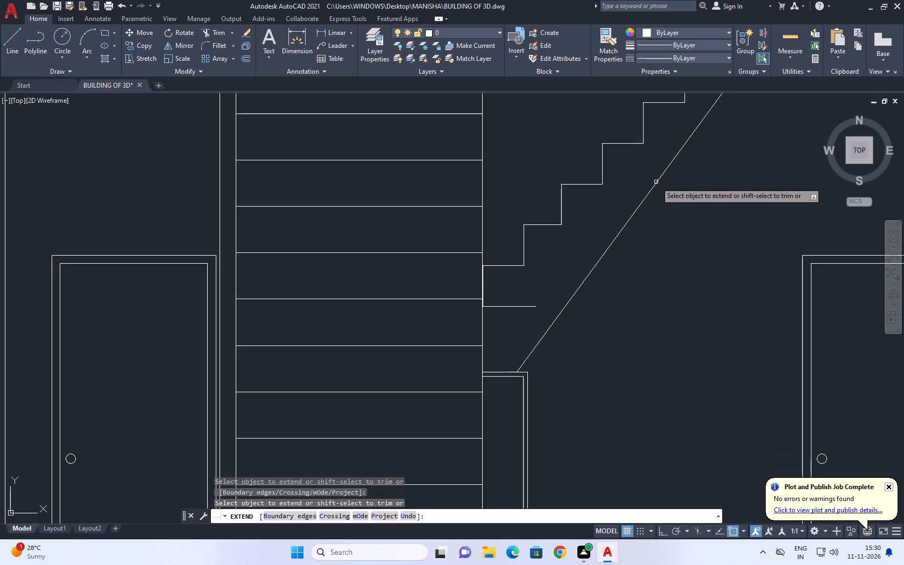
{"action": "key", "text": "Escape"}
{"action": "key", "text": "f"}
{"action": "key", "text": "space"}
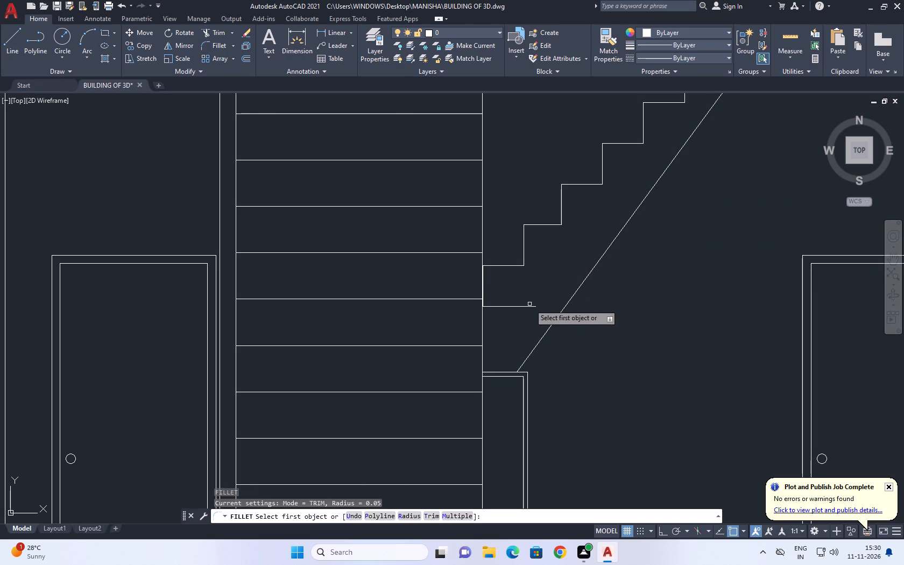
{"action": "left_click", "coordinate": [528, 307]}
{"action": "left_click", "coordinate": [583, 279]}
{"action": "scroll", "coordinate": [570, 295], "scroll_direction": "down", "scroll_amount": 2}
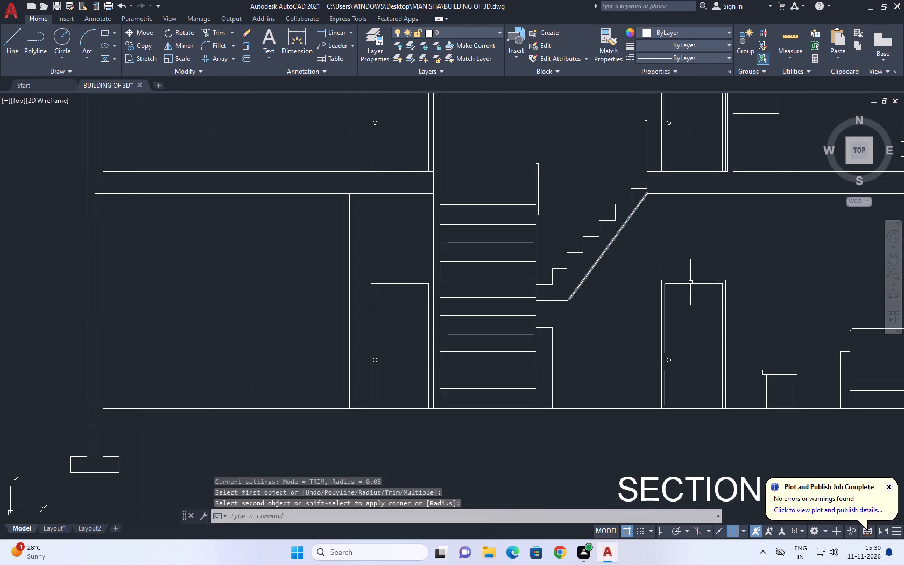
Extend the inner line of the moved railing post down to the lowest tread.
{"action": "middle_click_drag", "start_coordinate": [621, 232], "coordinate": [613, 258]}
{"action": "scroll", "coordinate": [598, 261], "scroll_direction": "down", "scroll_amount": 1}
{"action": "middle_click_drag", "start_coordinate": [614, 248], "coordinate": [604, 260]}
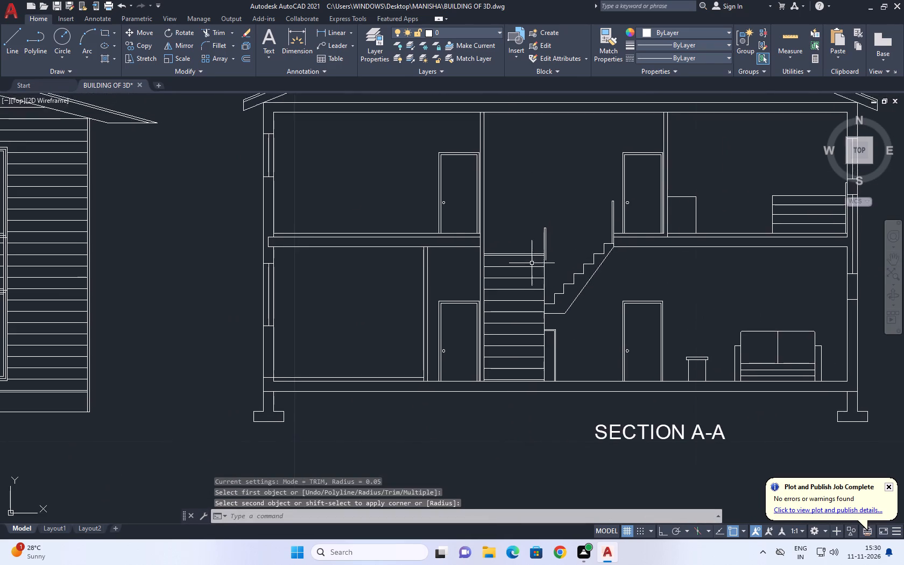
{"action": "scroll", "coordinate": [530, 263], "scroll_direction": "up", "scroll_amount": 1}
{"action": "type", "text": "EX"}
{"action": "scroll", "coordinate": [538, 256], "scroll_direction": "up", "scroll_amount": 1}
{"action": "key", "text": "space"}
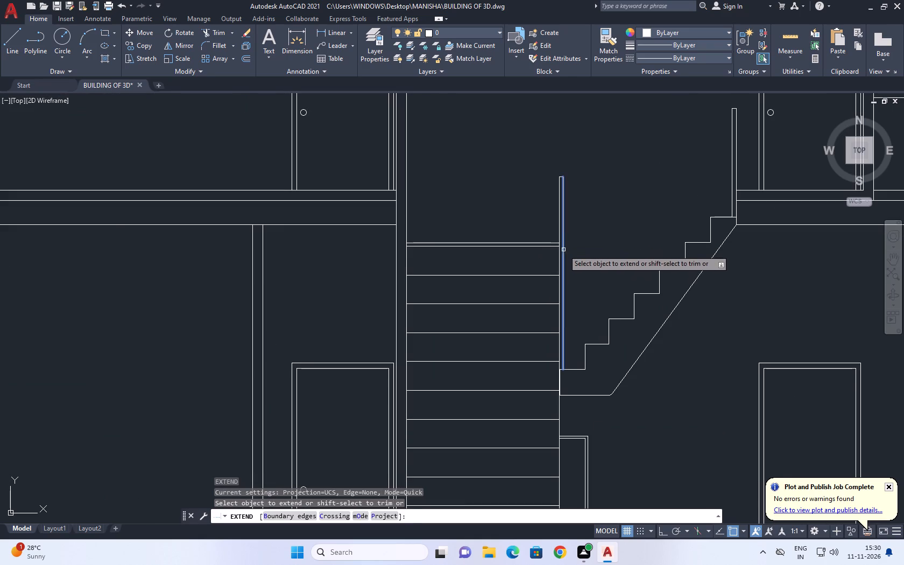
{"action": "left_click", "coordinate": [563, 250]}
{"action": "key", "text": "Escape"}
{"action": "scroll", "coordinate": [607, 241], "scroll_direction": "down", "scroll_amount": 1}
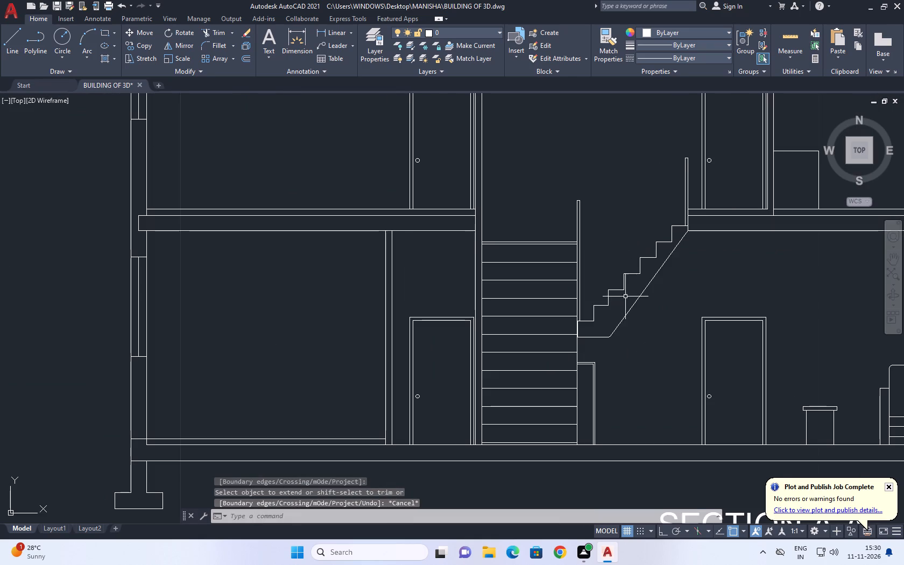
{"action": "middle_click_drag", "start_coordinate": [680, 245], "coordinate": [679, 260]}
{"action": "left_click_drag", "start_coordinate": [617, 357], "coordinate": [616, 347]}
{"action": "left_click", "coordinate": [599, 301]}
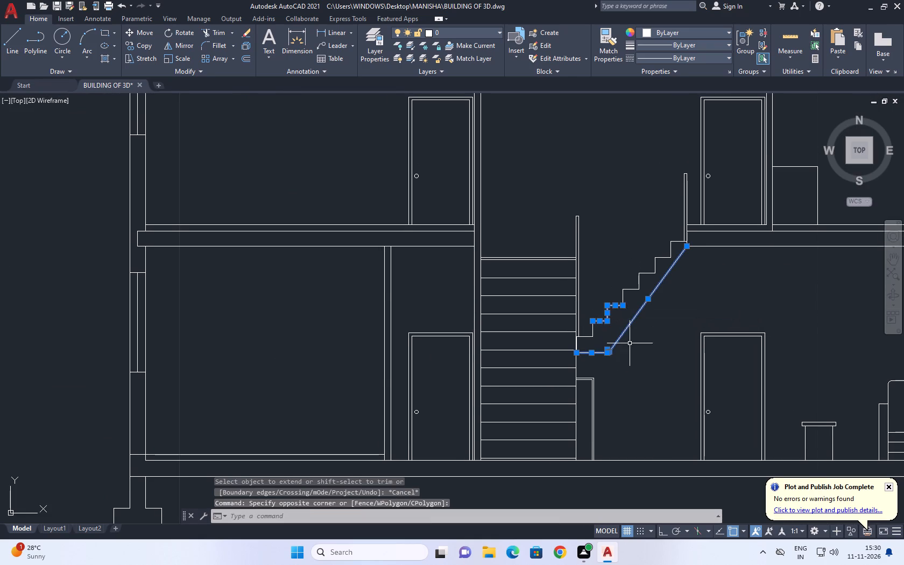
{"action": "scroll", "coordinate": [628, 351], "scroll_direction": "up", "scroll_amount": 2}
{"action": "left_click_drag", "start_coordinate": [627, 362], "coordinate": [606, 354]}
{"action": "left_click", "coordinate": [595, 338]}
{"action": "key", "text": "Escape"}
Save the drawing as BUILDING OF 3D in AutoCAD 2018 format, replacing the existing file.
{"action": "scroll", "coordinate": [600, 320], "scroll_direction": "down", "scroll_amount": 4}
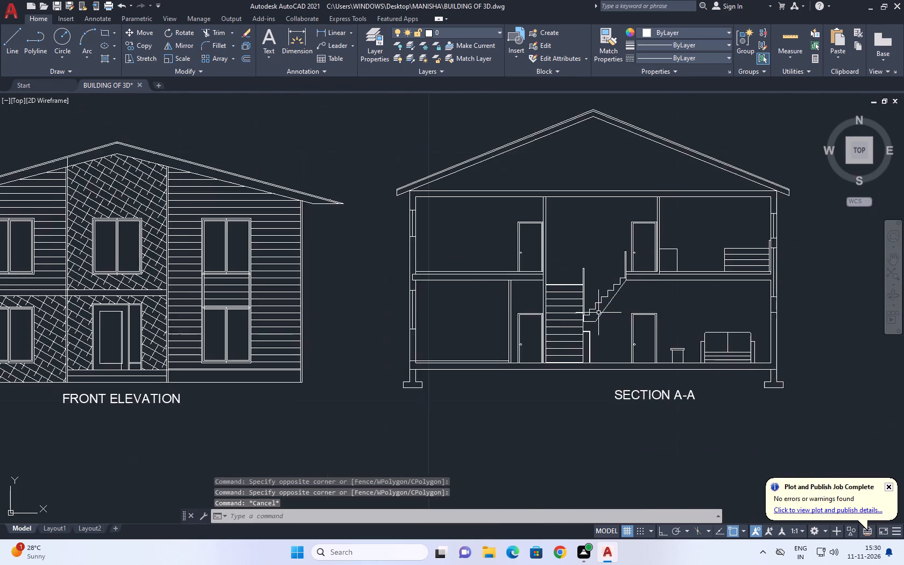
{"action": "middle_click_drag", "start_coordinate": [641, 288], "coordinate": [569, 305]}
{"action": "scroll", "coordinate": [554, 300], "scroll_direction": "down", "scroll_amount": 1}
{"action": "middle_click_drag", "start_coordinate": [604, 291], "coordinate": [567, 304]}
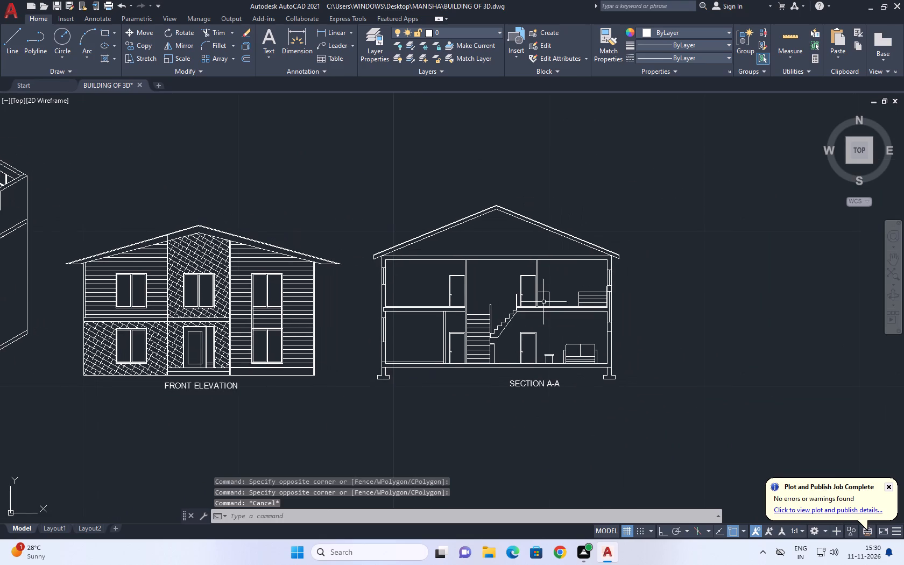
{"action": "middle_click_drag", "start_coordinate": [492, 289], "coordinate": [497, 301]}
{"action": "scroll", "coordinate": [498, 302], "scroll_direction": "down", "scroll_amount": 2}
{"action": "left_click", "coordinate": [8, 13]}
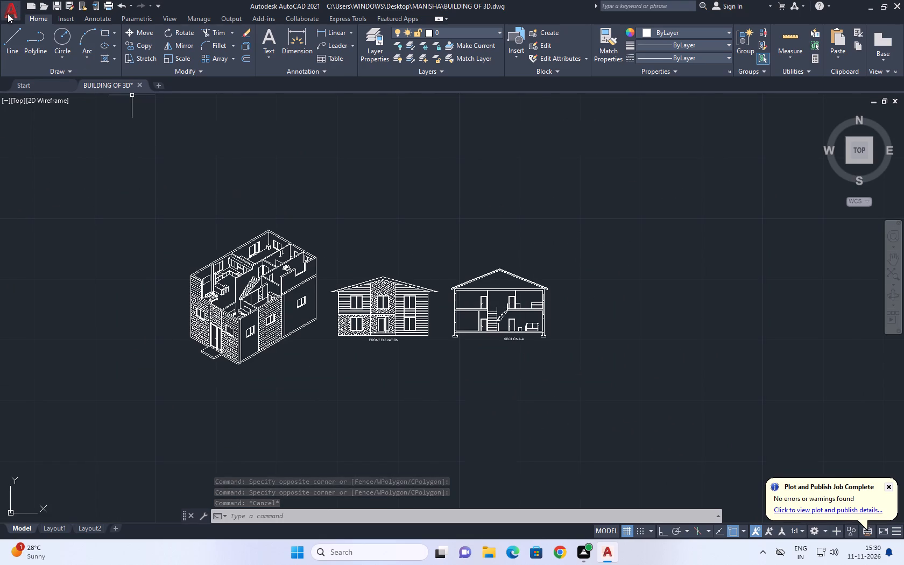
{"action": "left_click", "coordinate": [58, 145]}
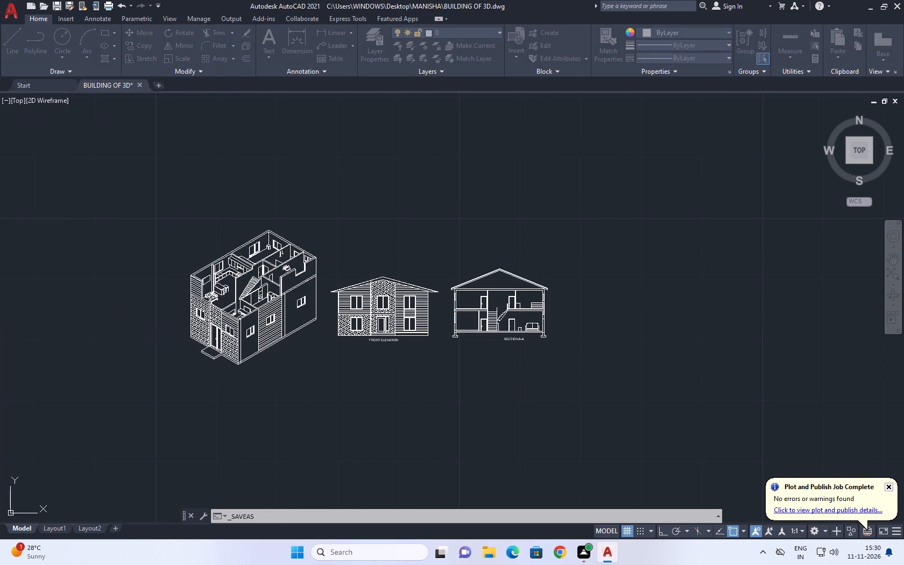
{"action": "left_click", "coordinate": [602, 376]}
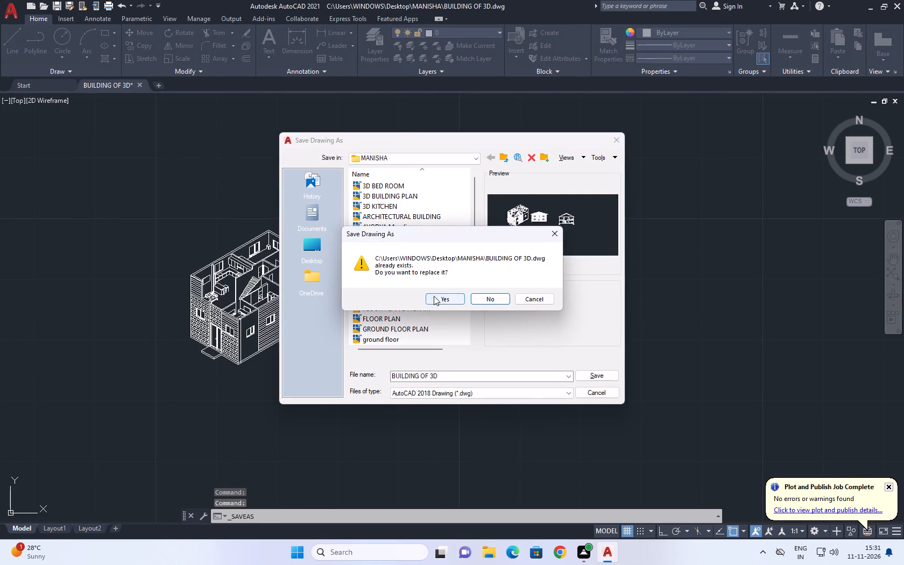
{"action": "left_click", "coordinate": [434, 295]}
Set up a plot with the previous plot's settings and a window enclosing the isometric view, front elevation and Section A-A.
{"action": "middle_click_drag", "start_coordinate": [346, 303], "coordinate": [369, 306]}
{"action": "scroll", "coordinate": [376, 307], "scroll_direction": "up", "scroll_amount": 1}
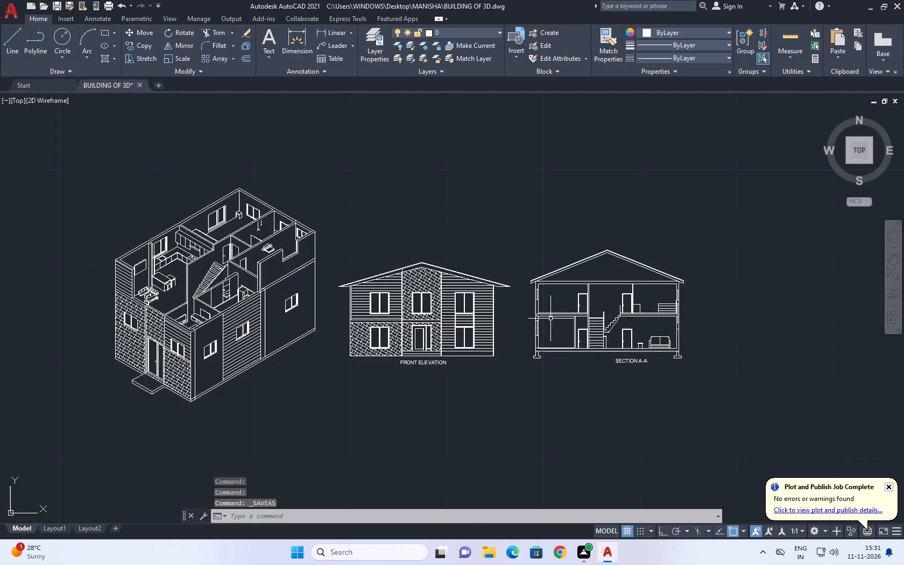
{"action": "middle_click_drag", "start_coordinate": [620, 329], "coordinate": [584, 333]}
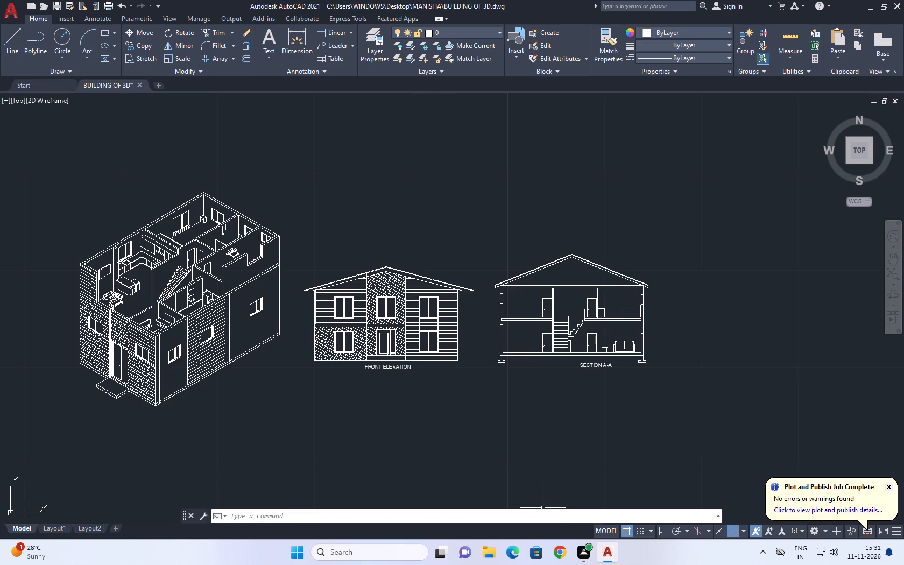
{"action": "key", "text": "ctrl+p"}
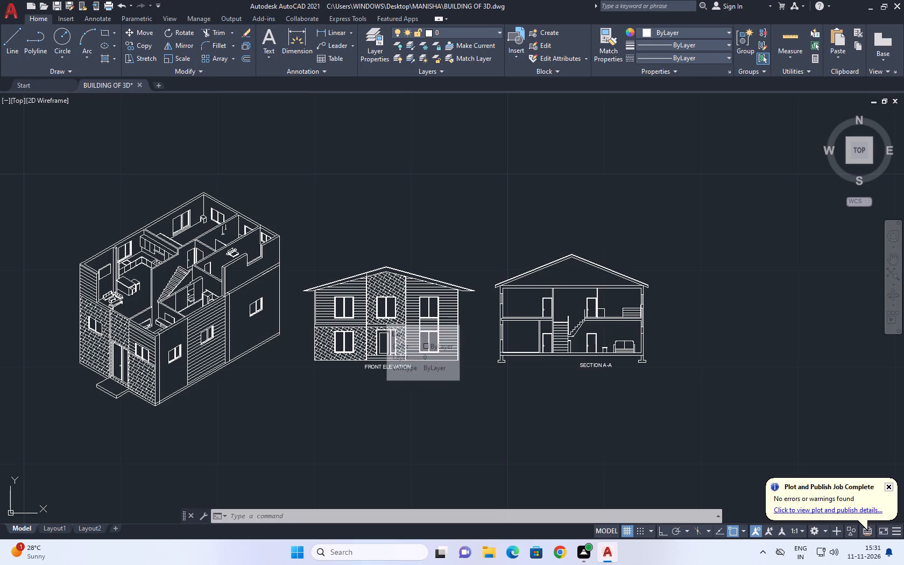
{"action": "left_click", "coordinate": [349, 163]}
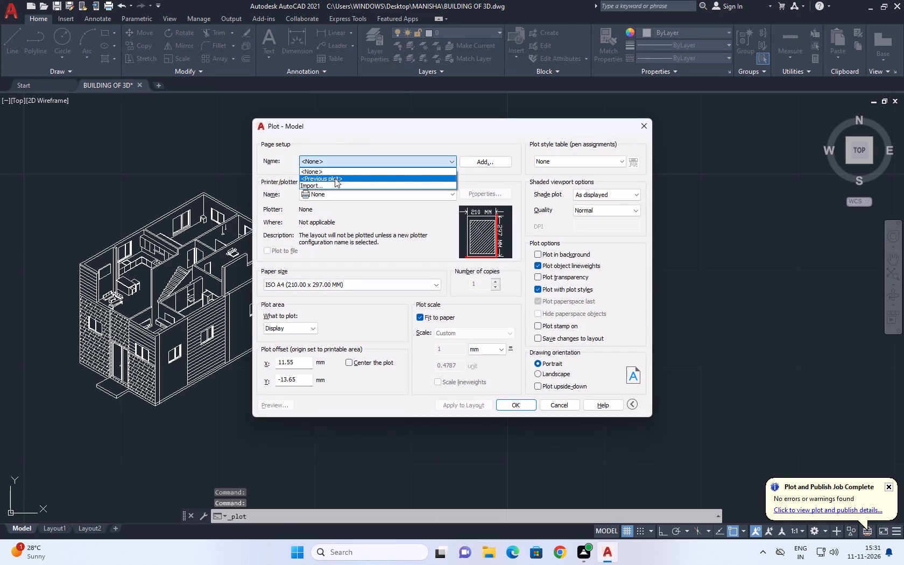
{"action": "left_click", "coordinate": [335, 178]}
{"action": "left_click", "coordinate": [355, 331]}
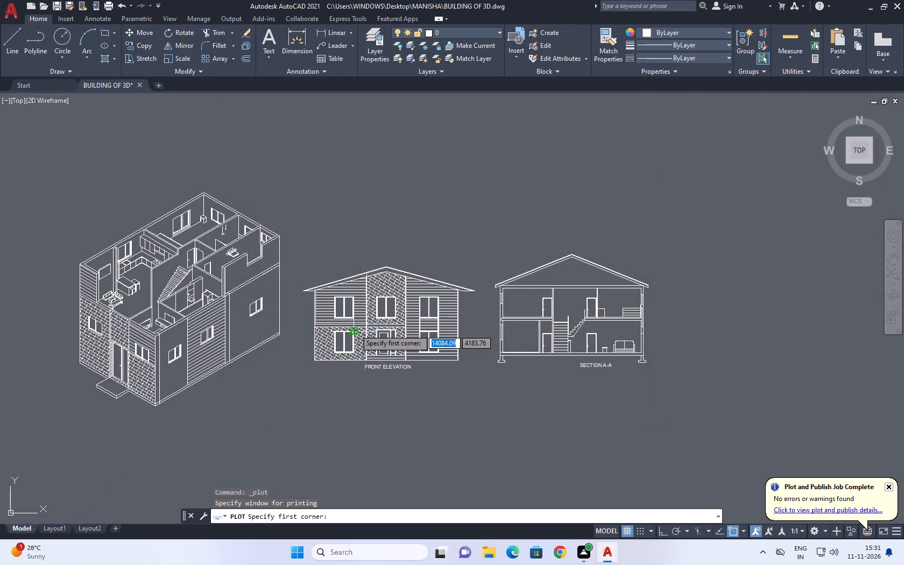
{"action": "scroll", "coordinate": [355, 329], "scroll_direction": "down", "scroll_amount": 2}
{"action": "left_click", "coordinate": [244, 263]}
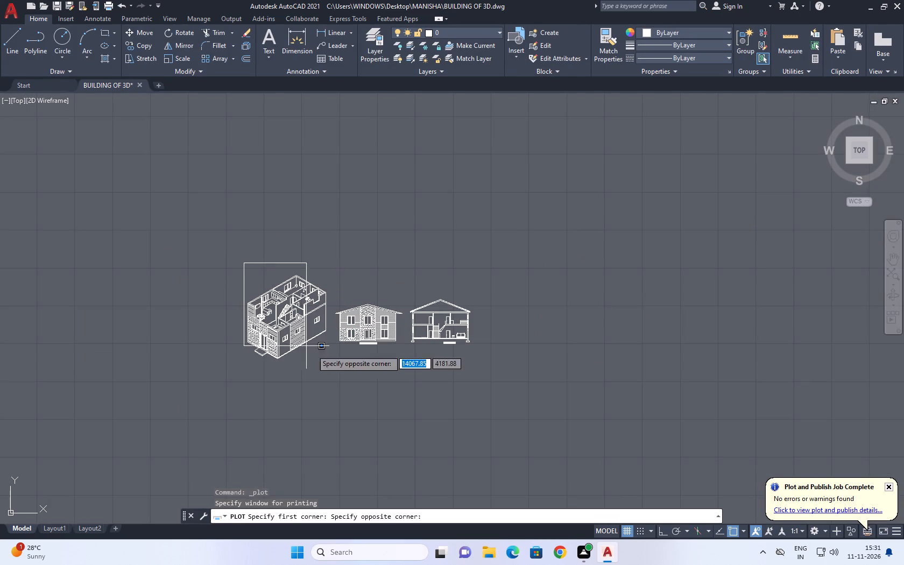
{"action": "left_click", "coordinate": [478, 363]}
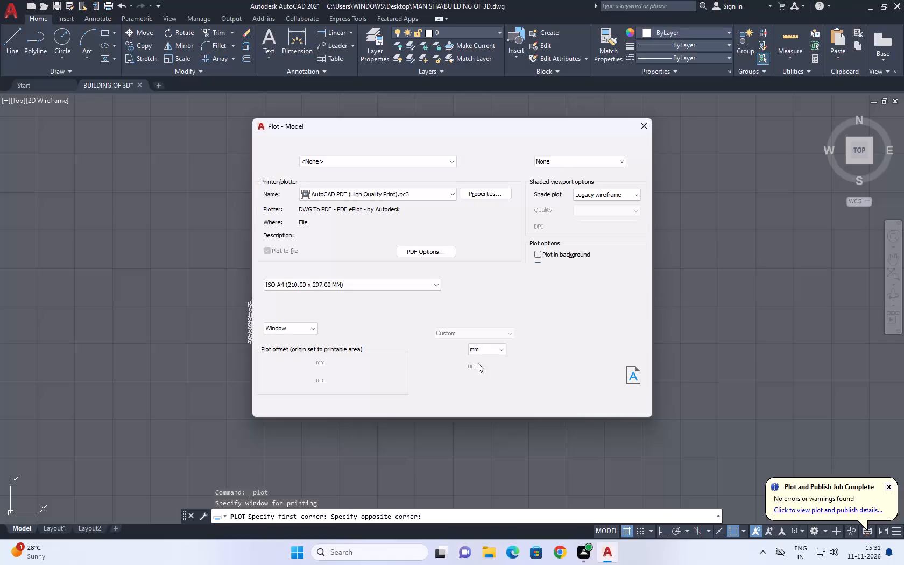
Preview the plot and check how the three views sit on the sheet.
{"action": "left_click", "coordinate": [269, 403]}
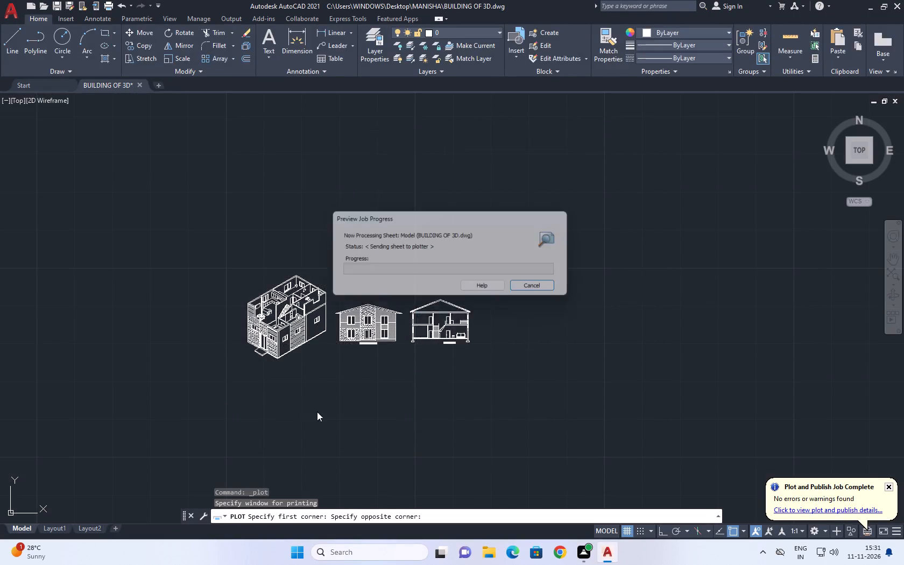
{"action": "scroll", "coordinate": [390, 298], "scroll_direction": "up", "scroll_amount": 3}
{"action": "scroll", "coordinate": [378, 295], "scroll_direction": "down", "scroll_amount": 1}
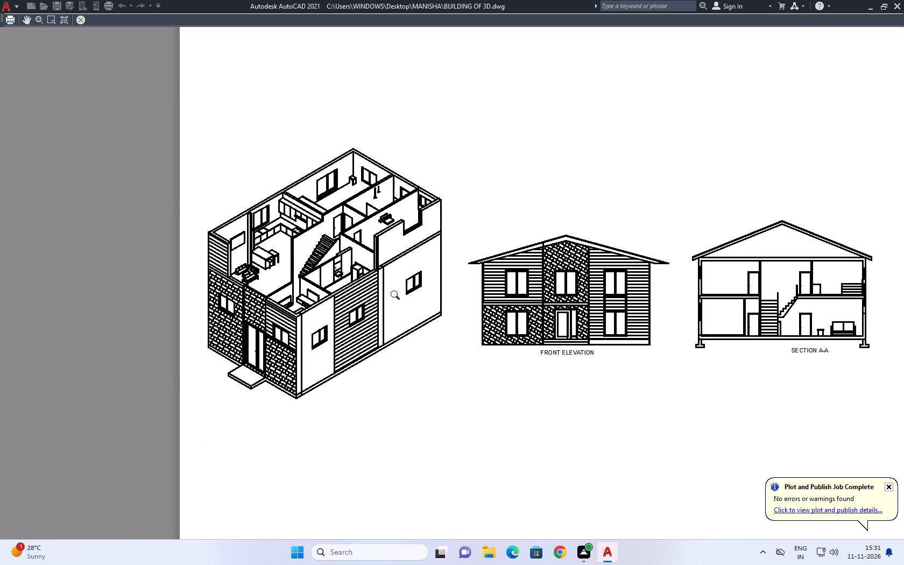
{"action": "scroll", "coordinate": [399, 297], "scroll_direction": "down", "scroll_amount": 1}
{"action": "middle_click_drag", "start_coordinate": [444, 307], "coordinate": [398, 319]}
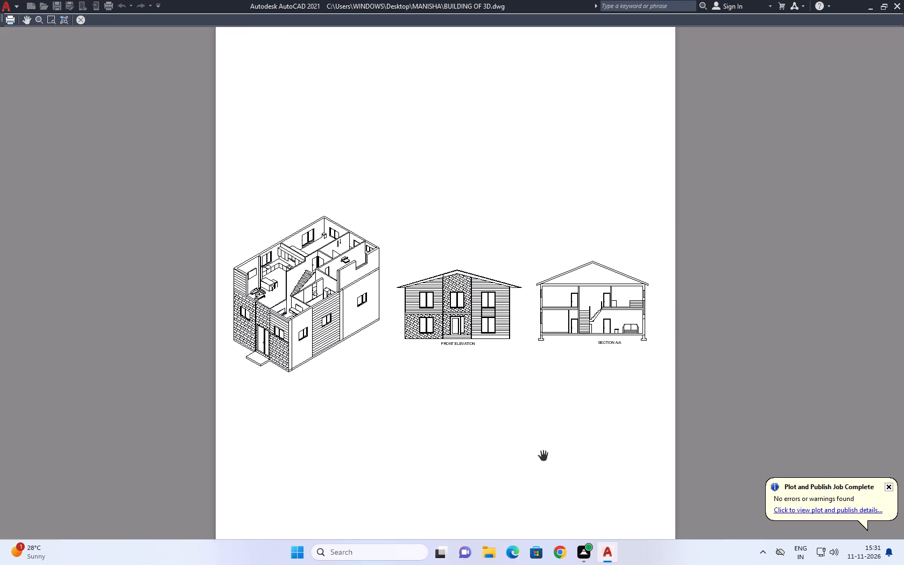
{"action": "key", "text": "Return"}
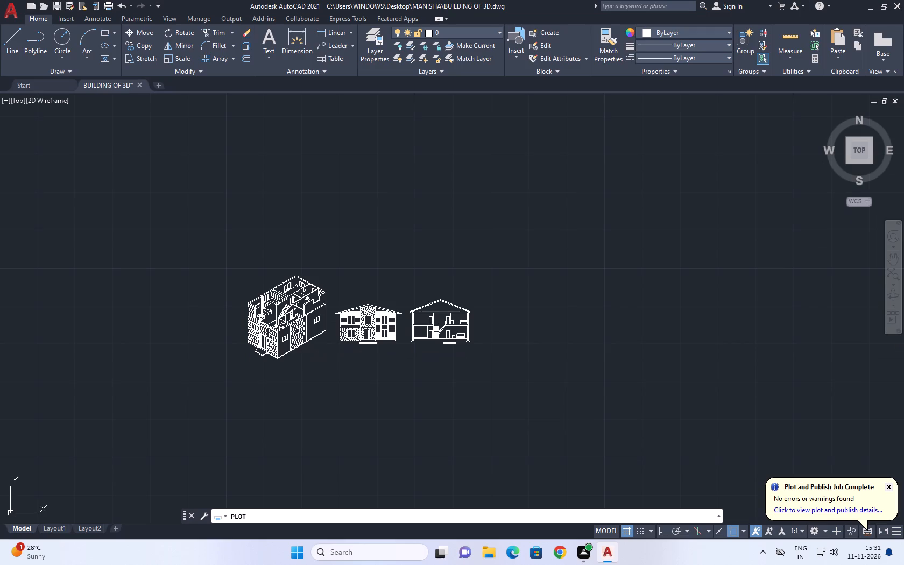
Plot the sheet to BUILDING OF 3D-Model.pdf and return from the opened PDF to the drawing.
{"action": "left_click", "coordinate": [520, 407]}
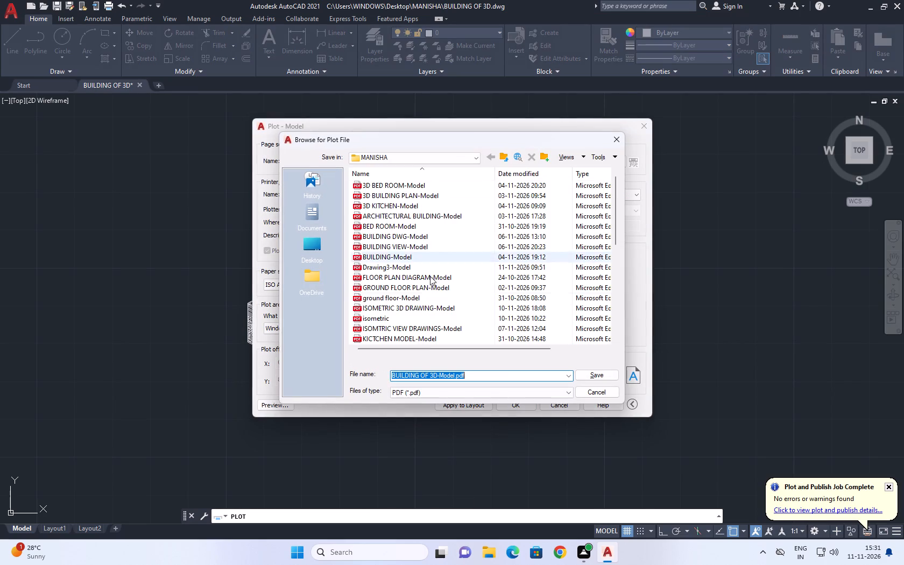
{"action": "left_click", "coordinate": [586, 375]}
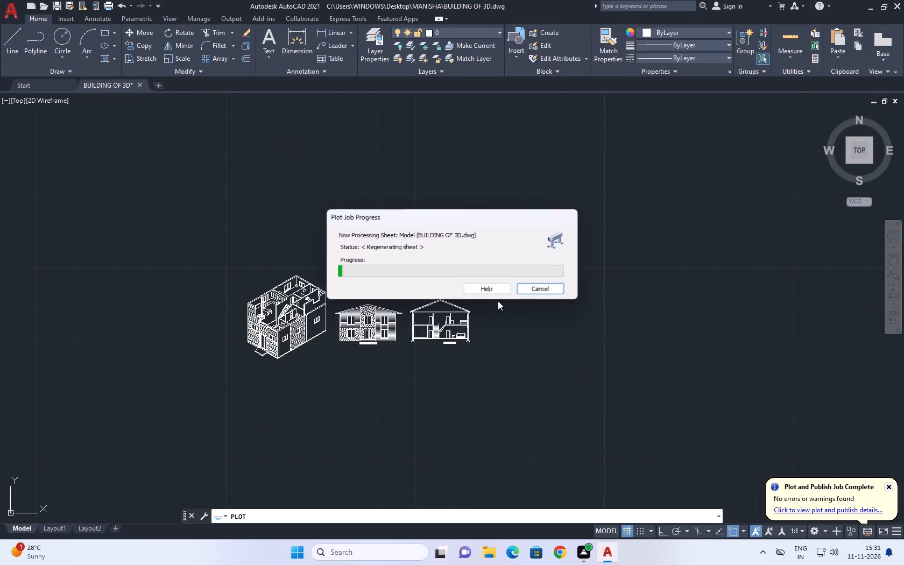
{"action": "left_click", "coordinate": [567, 22]}
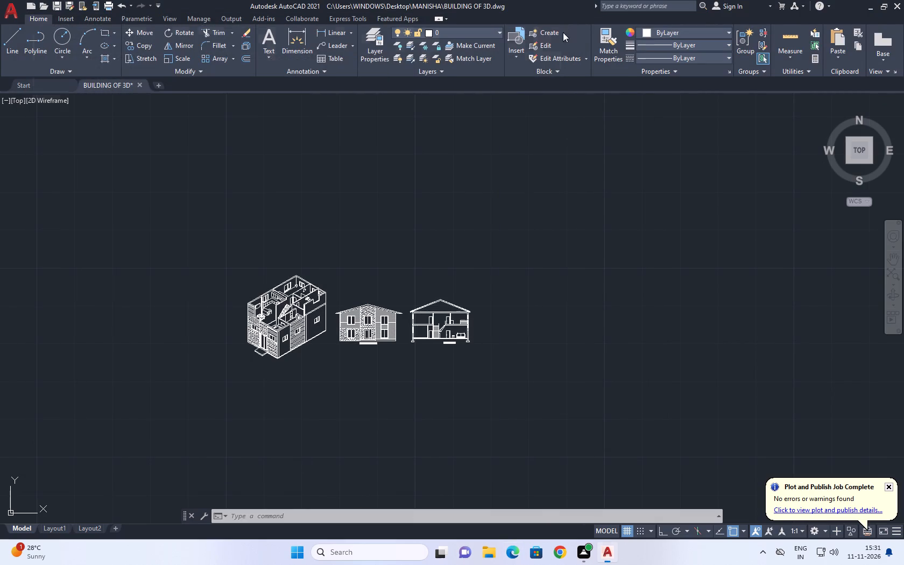
Save the drawing again as BUILDING OF 3D, replacing the existing file.
{"action": "middle_click_drag", "start_coordinate": [350, 331], "coordinate": [356, 331]}
{"action": "scroll", "coordinate": [349, 324], "scroll_direction": "up", "scroll_amount": 2}
{"action": "middle_click_drag", "start_coordinate": [343, 319], "coordinate": [362, 358]}
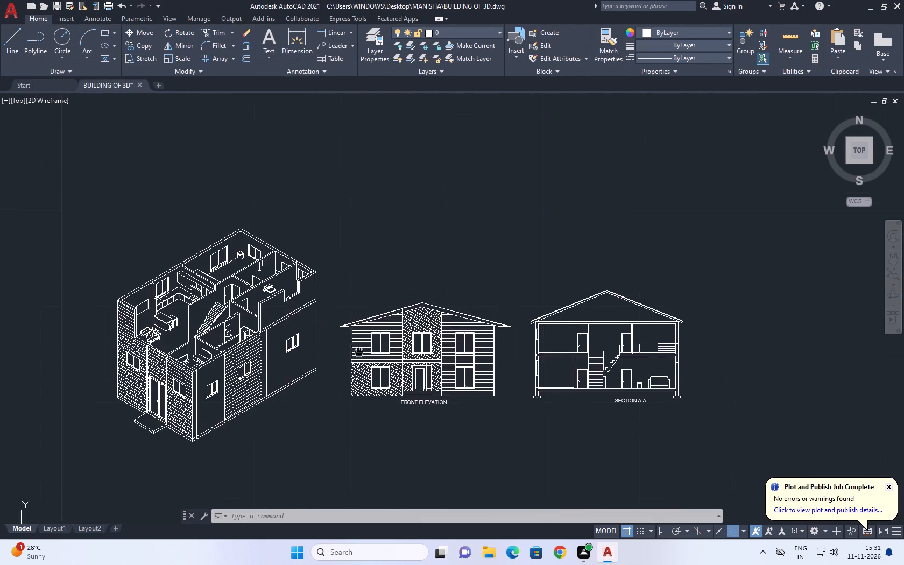
{"action": "middle_click_drag", "start_coordinate": [362, 358], "coordinate": [423, 418]}
{"action": "middle_click_drag", "start_coordinate": [492, 385], "coordinate": [438, 361]}
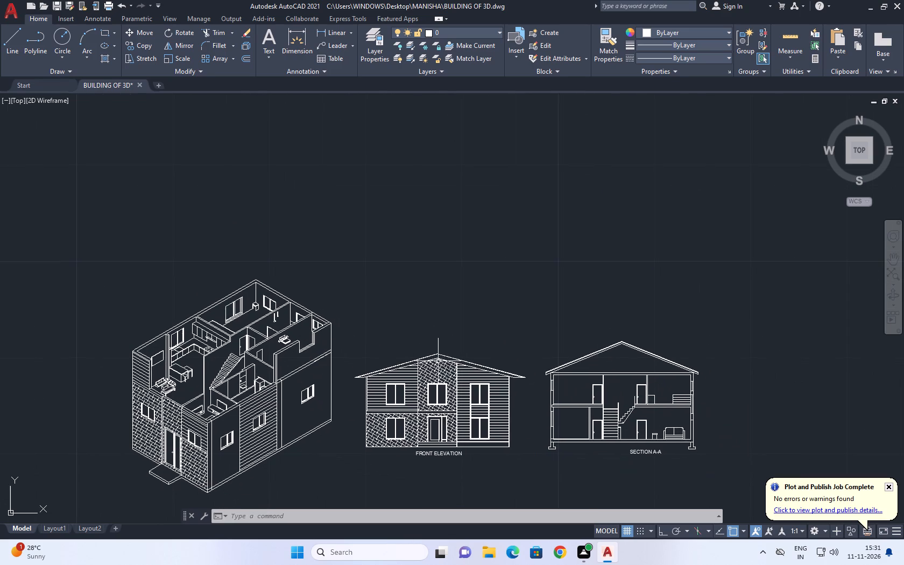
{"action": "left_click", "coordinate": [16, 13]}
{"action": "left_click", "coordinate": [41, 137]}
{"action": "left_click", "coordinate": [594, 373]}
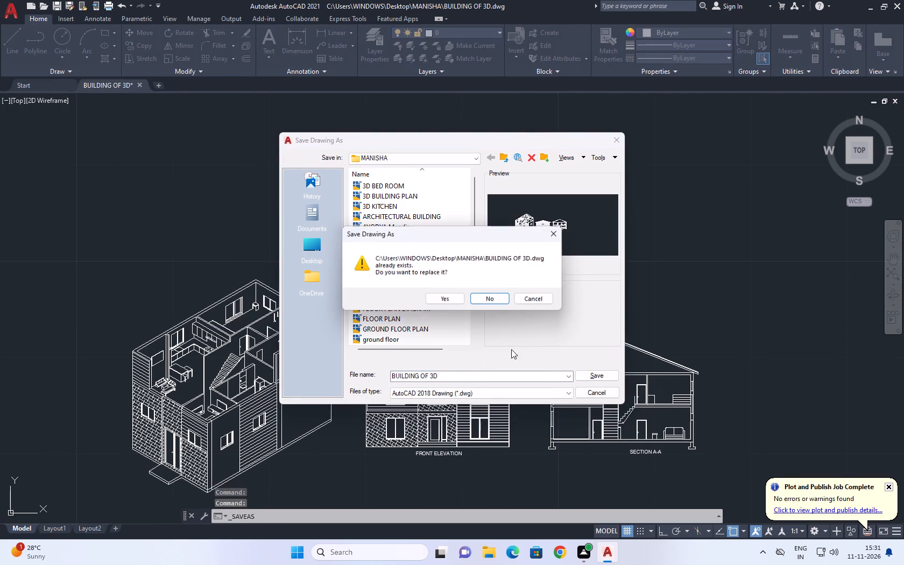
{"action": "left_click", "coordinate": [443, 296]}
{"action": "middle_click_drag", "start_coordinate": [456, 363], "coordinate": [458, 296]}
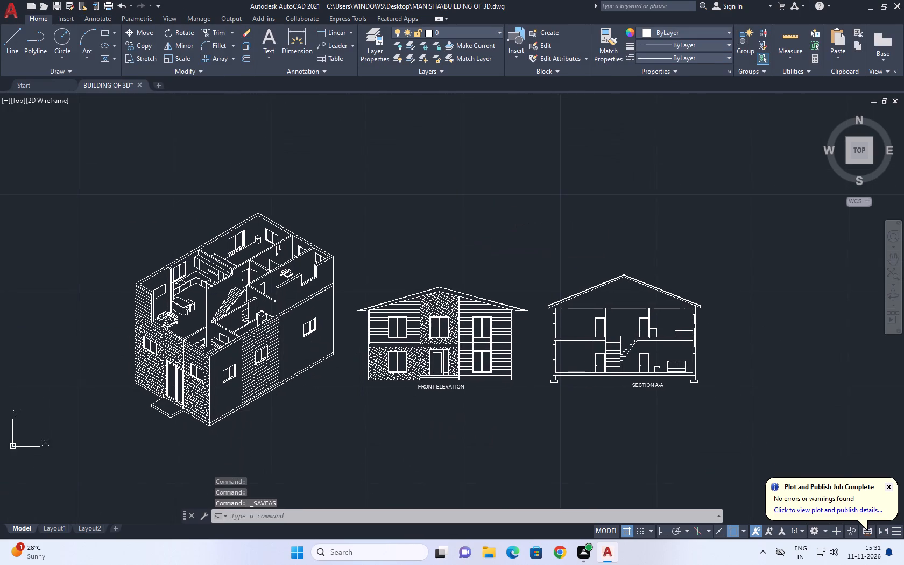